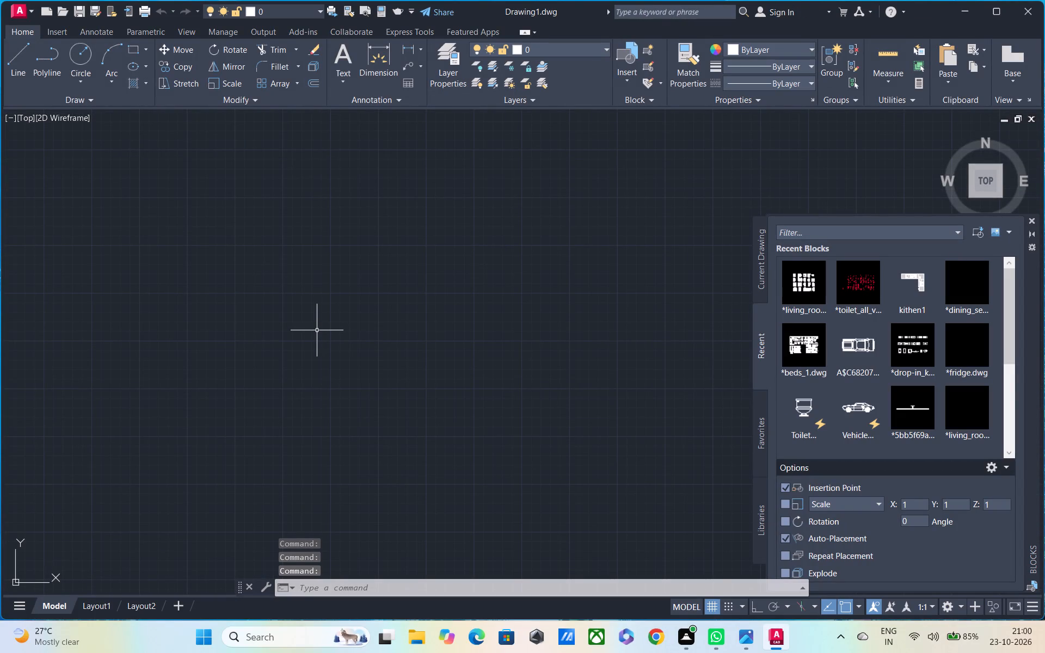
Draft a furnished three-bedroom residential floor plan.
Set the drawing units to Architectural length type with Inches as the insertion scale.
{"action": "type", "text": "UN"}
{"action": "key", "text": "space"}
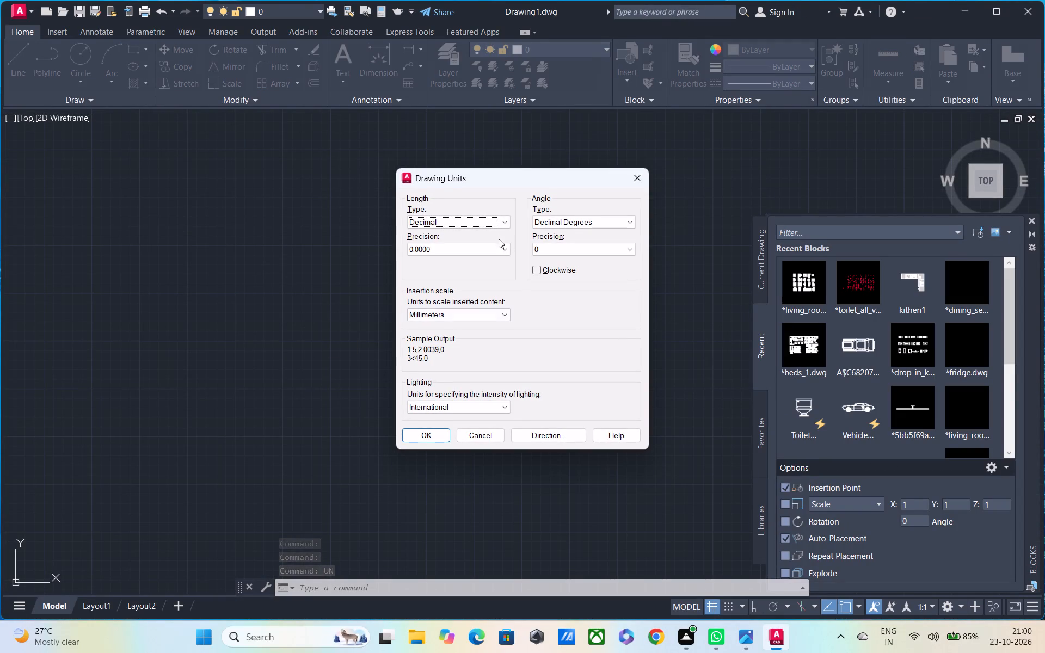
{"action": "left_click", "coordinate": [485, 223]}
{"action": "left_click", "coordinate": [464, 236]}
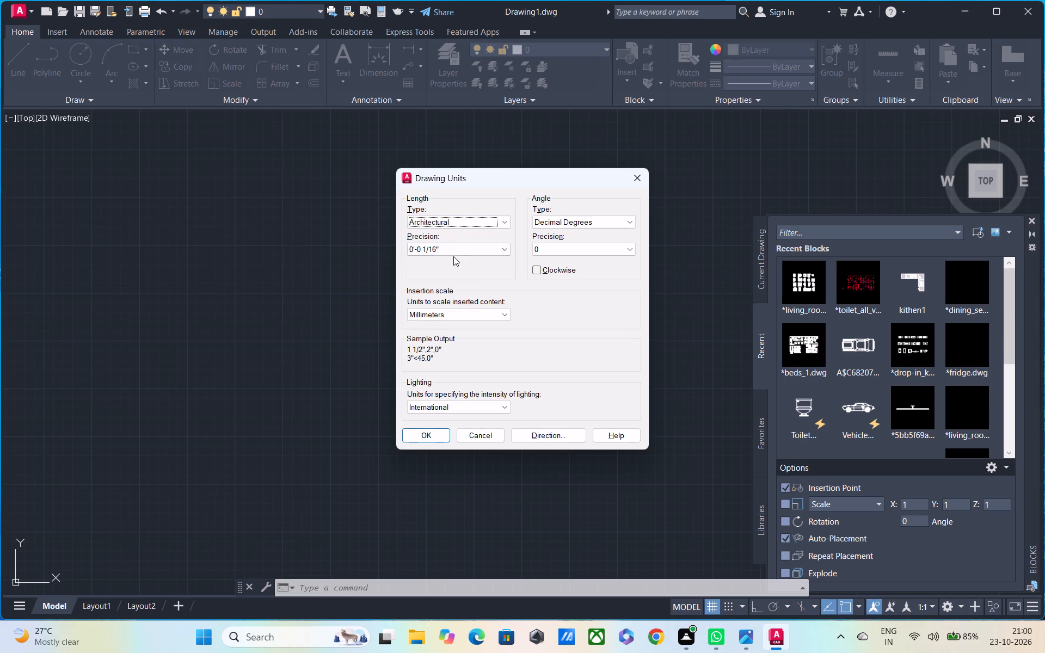
{"action": "left_click", "coordinate": [449, 320]}
{"action": "left_click", "coordinate": [435, 334]}
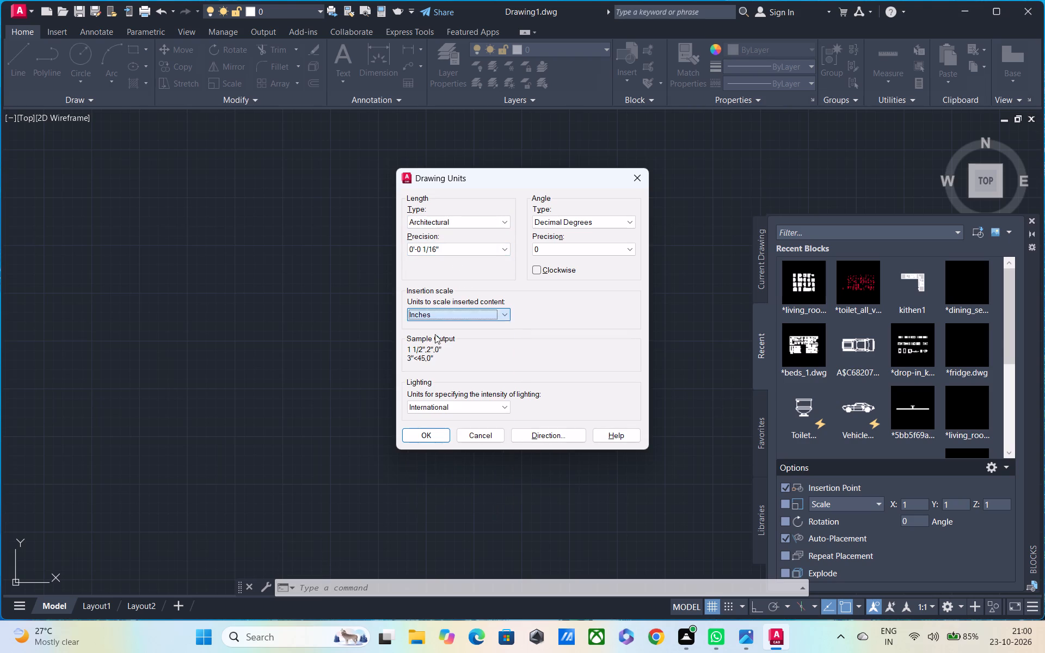
{"action": "key", "text": "Return"}
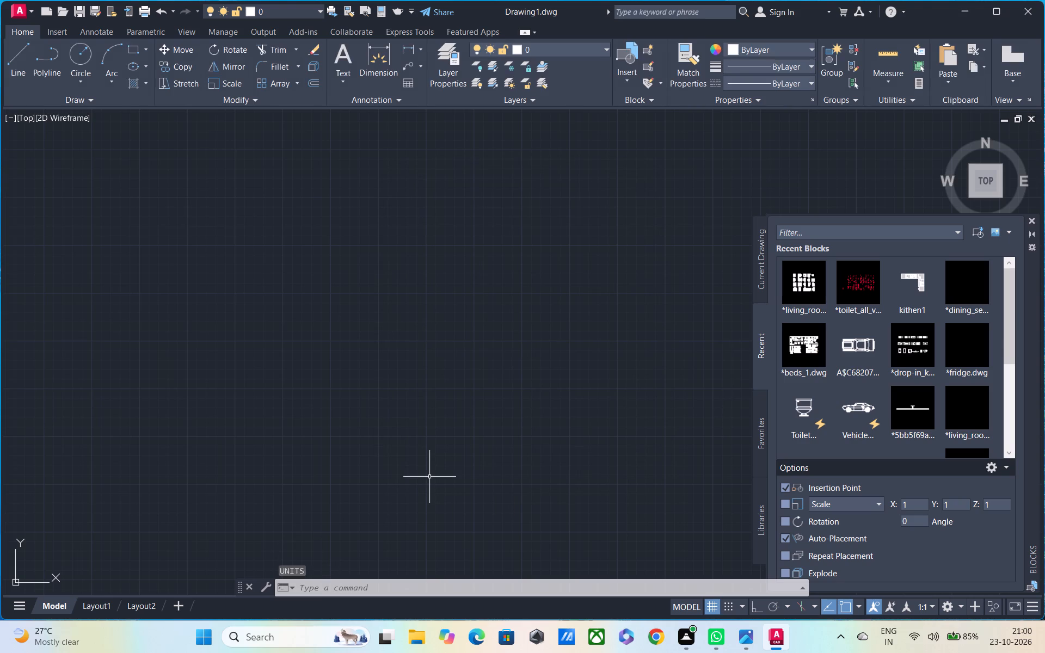
Modify the Standard dimension style to suppress both extension lines, Ext line 1 and Ext line 2.
{"action": "key", "text": "d"}
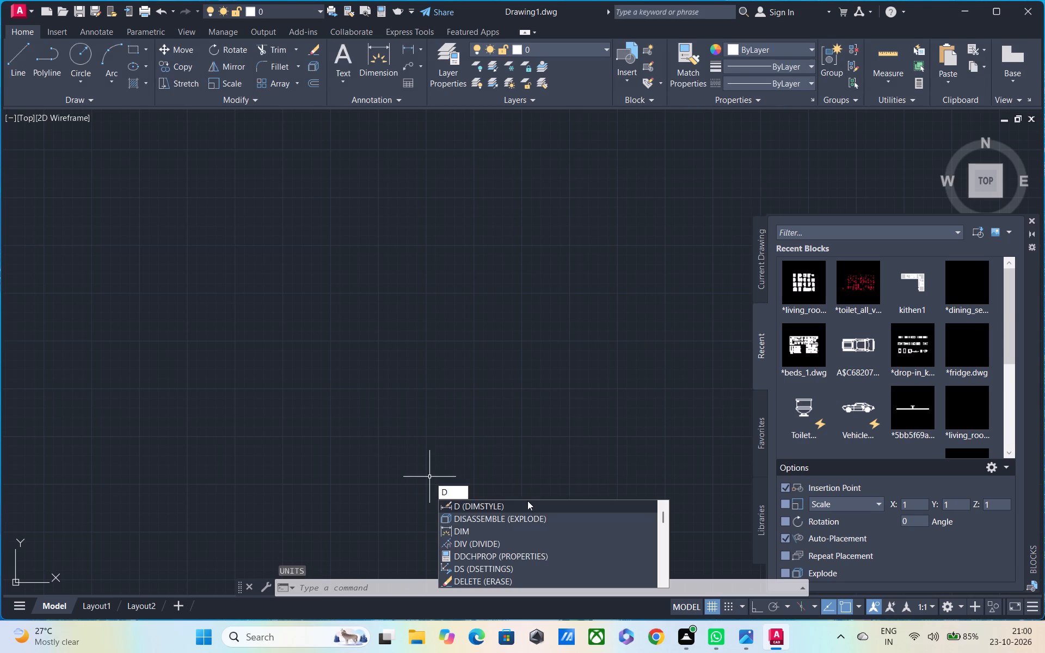
{"action": "left_click", "coordinate": [518, 512]}
{"action": "left_click", "coordinate": [376, 265]}
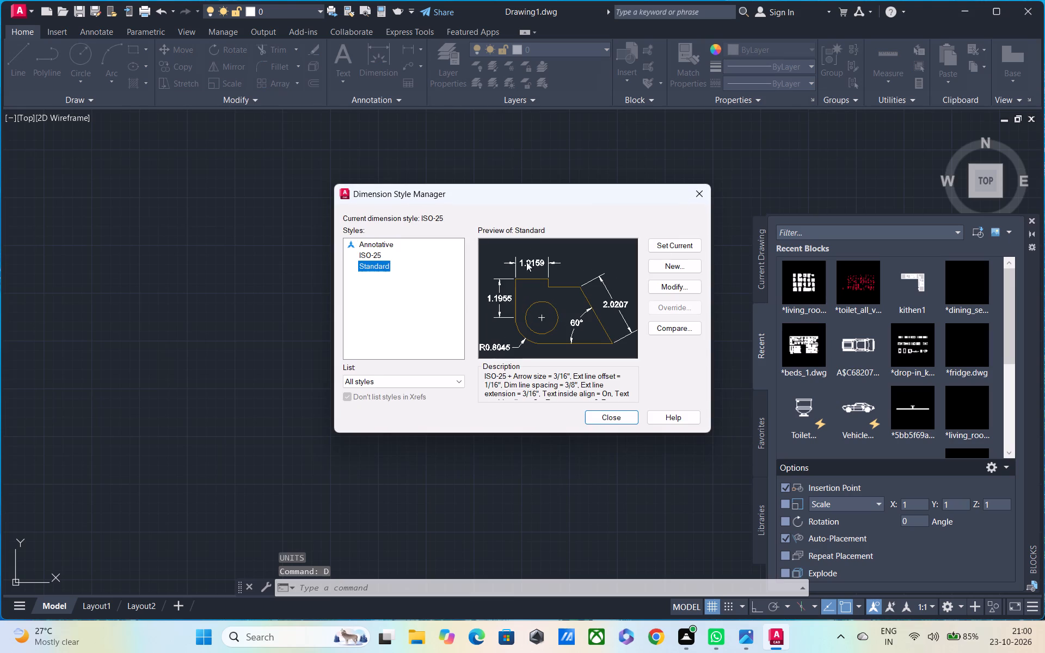
{"action": "left_click", "coordinate": [662, 284]}
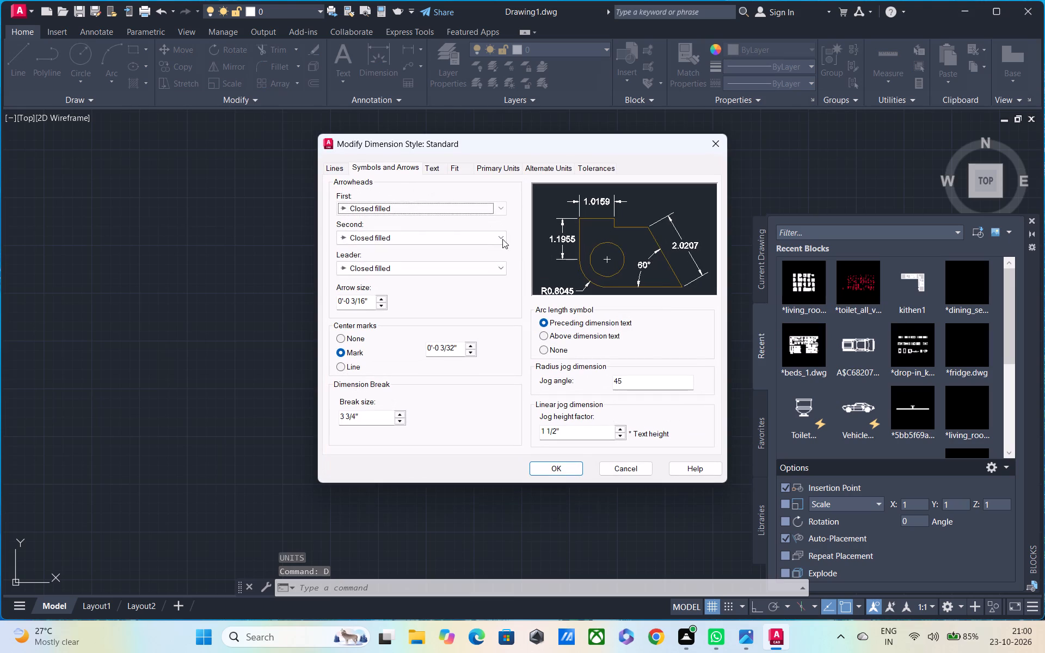
{"action": "left_click", "coordinate": [330, 171]}
{"action": "left_click", "coordinate": [390, 402]}
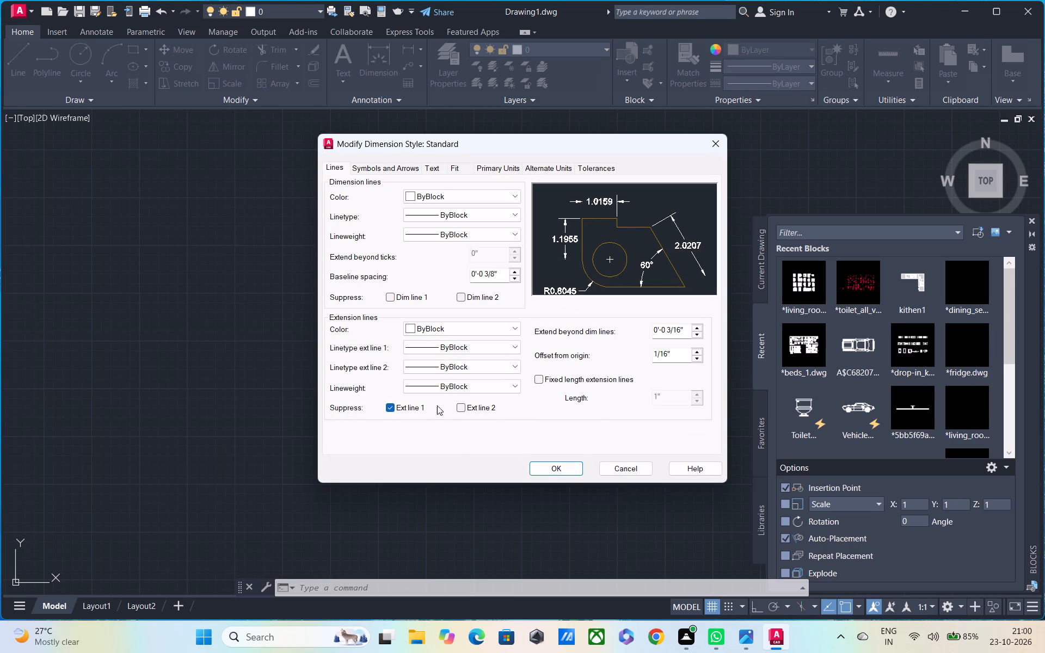
{"action": "left_click", "coordinate": [457, 407]}
Set the Standard dimension style's text height to 6".
{"action": "left_click", "coordinate": [439, 168]}
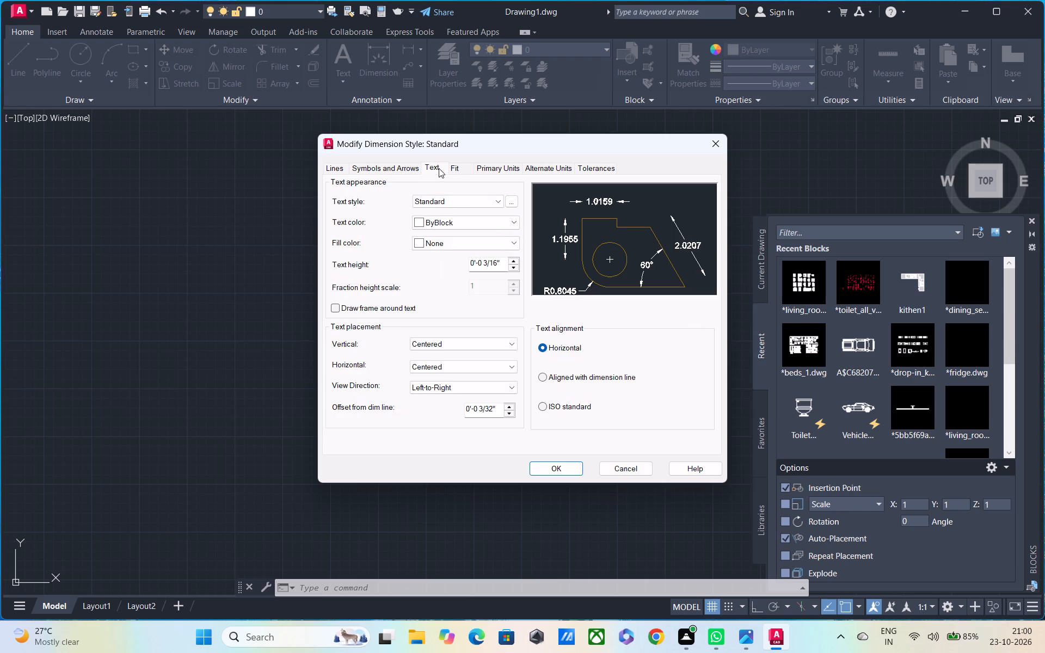
{"action": "left_click_drag", "start_coordinate": [499, 264], "coordinate": [427, 286]}
{"action": "key", "text": "BackSpace"}
{"action": "type", "text": "6\""}
{"action": "key", "text": "Return"}
Set the primary linear unit format of the Standard dimension style to Architectural.
{"action": "left_click", "coordinate": [457, 168]}
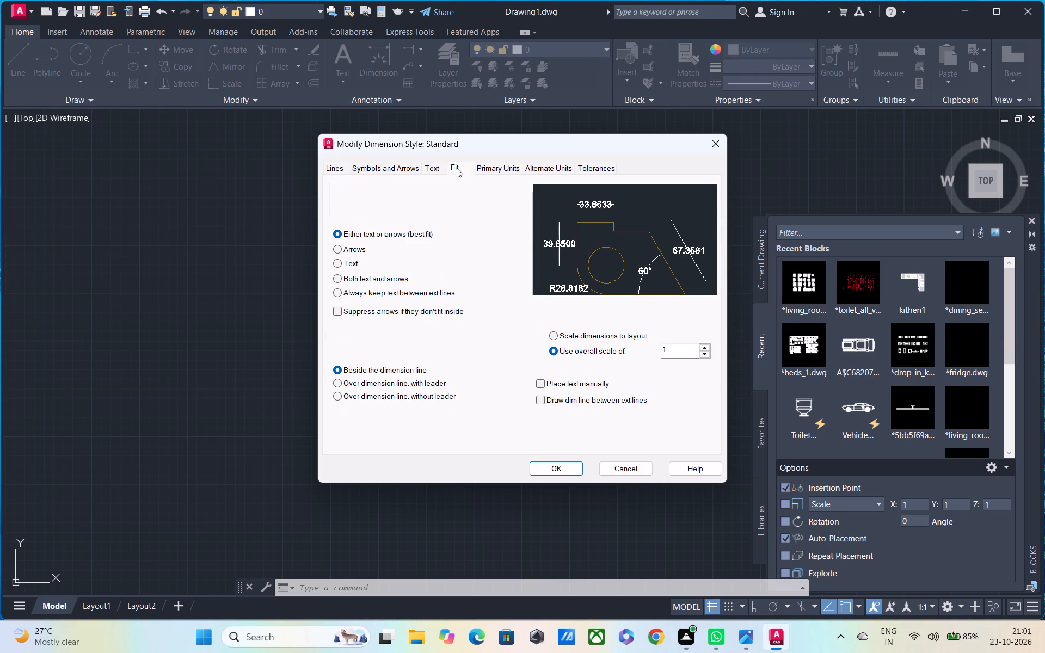
{"action": "left_click", "coordinate": [508, 162]}
{"action": "left_click", "coordinate": [496, 169]}
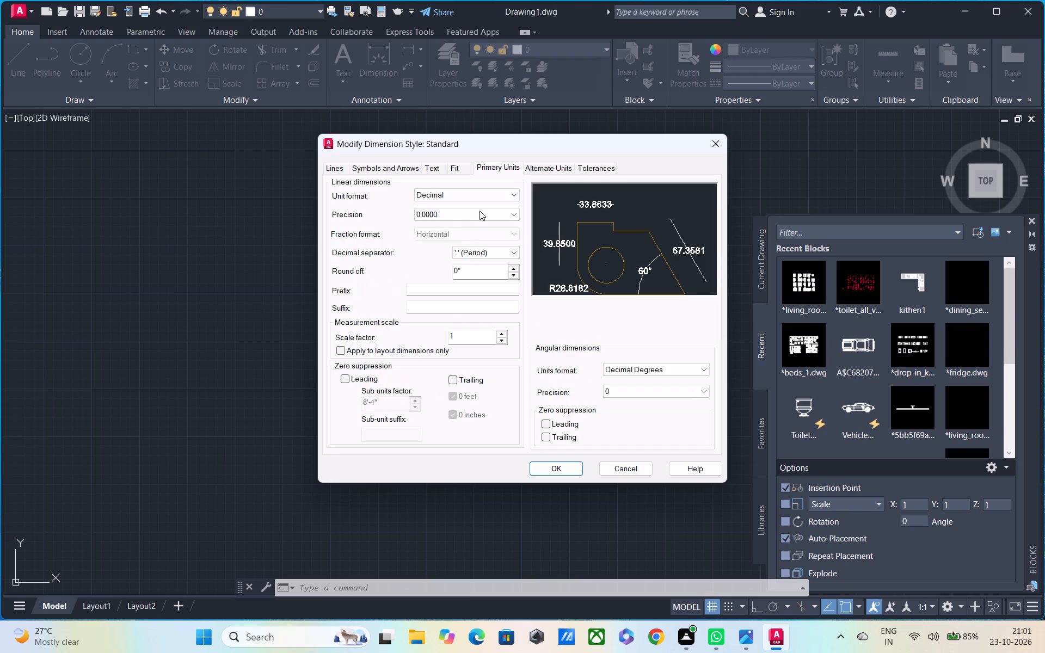
{"action": "left_click", "coordinate": [453, 195]}
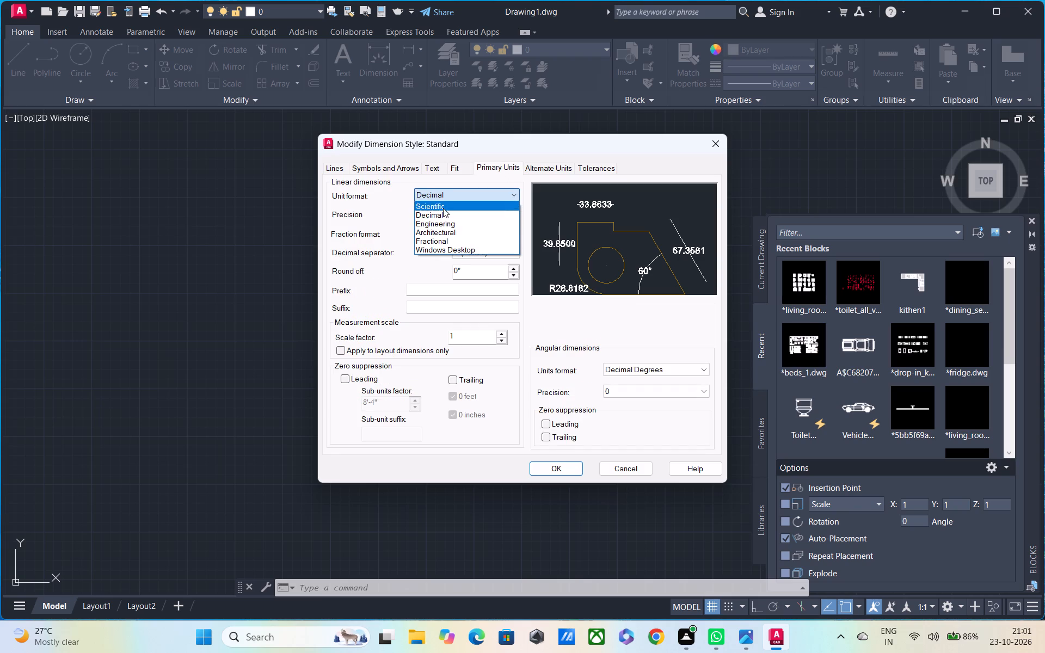
{"action": "left_click", "coordinate": [444, 232]}
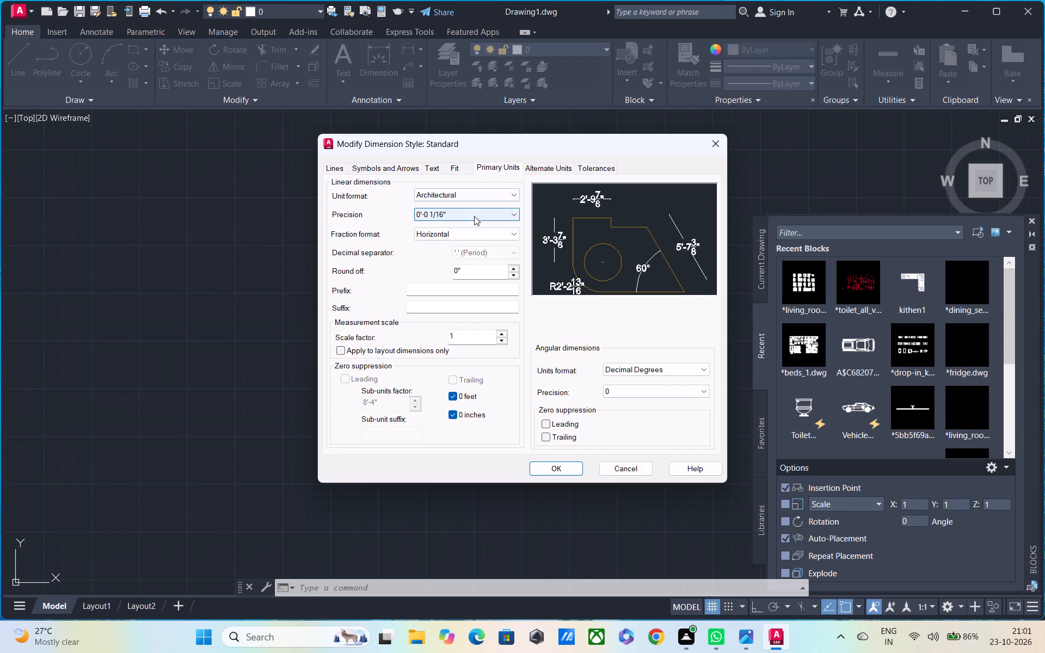
Set the Standard dimension style's arrow size to 6" and accept the style changes.
{"action": "left_click", "coordinate": [395, 169]}
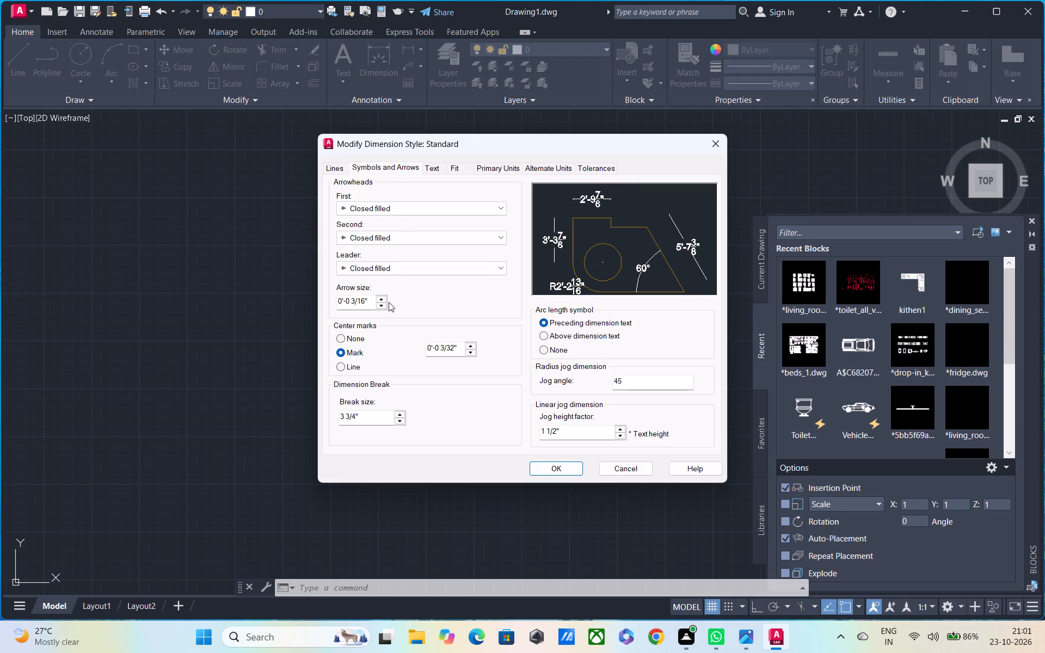
{"action": "left_click_drag", "start_coordinate": [372, 297], "coordinate": [282, 323]}
{"action": "key", "text": "BackSpace"}
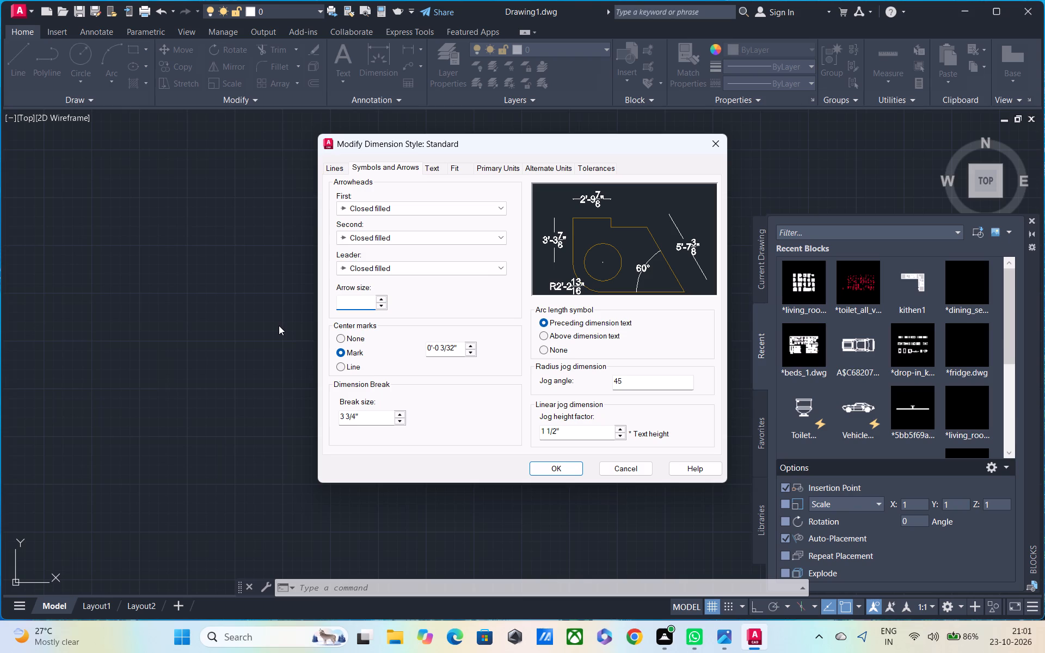
{"action": "type", "text": "6\""}
{"action": "key", "text": "Return"}
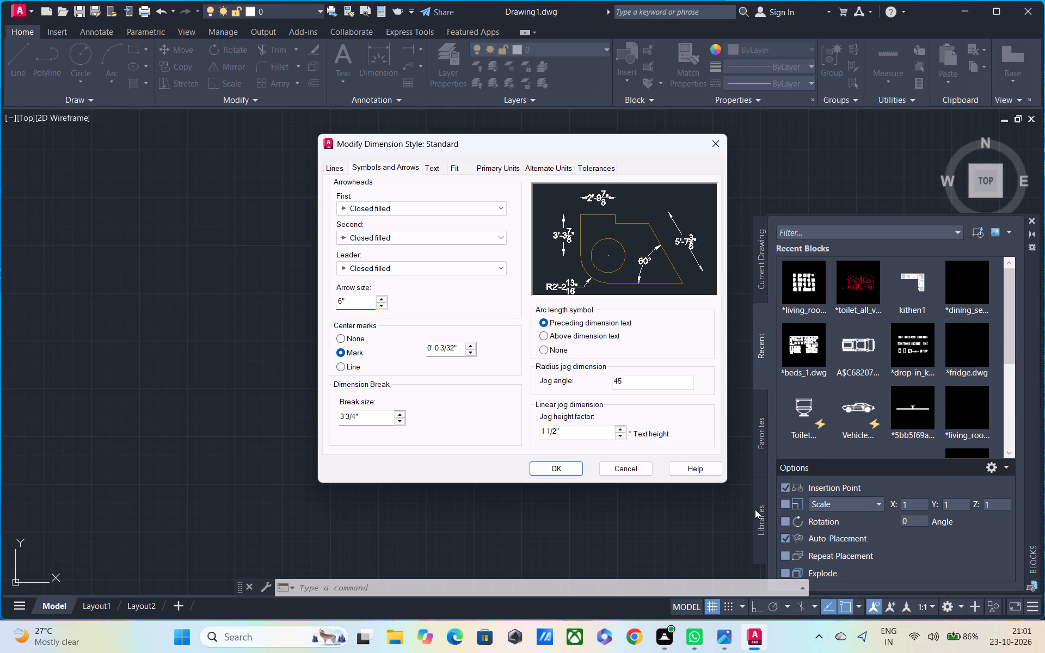
{"action": "left_click", "coordinate": [557, 473]}
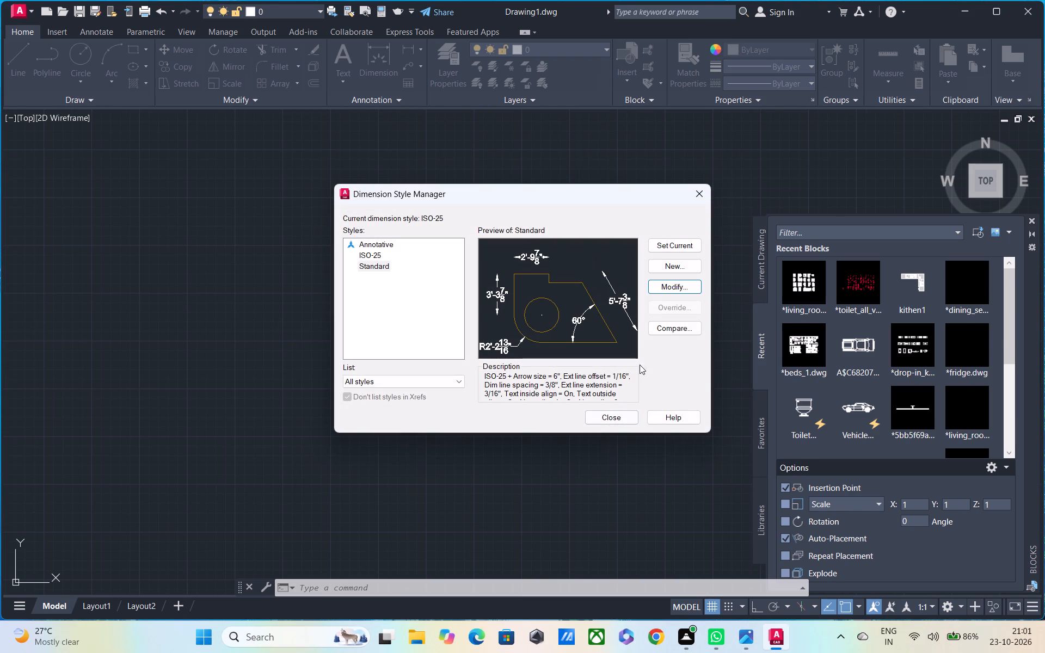
Make Standard the current dimension style and close the style manager.
{"action": "left_click", "coordinate": [672, 247]}
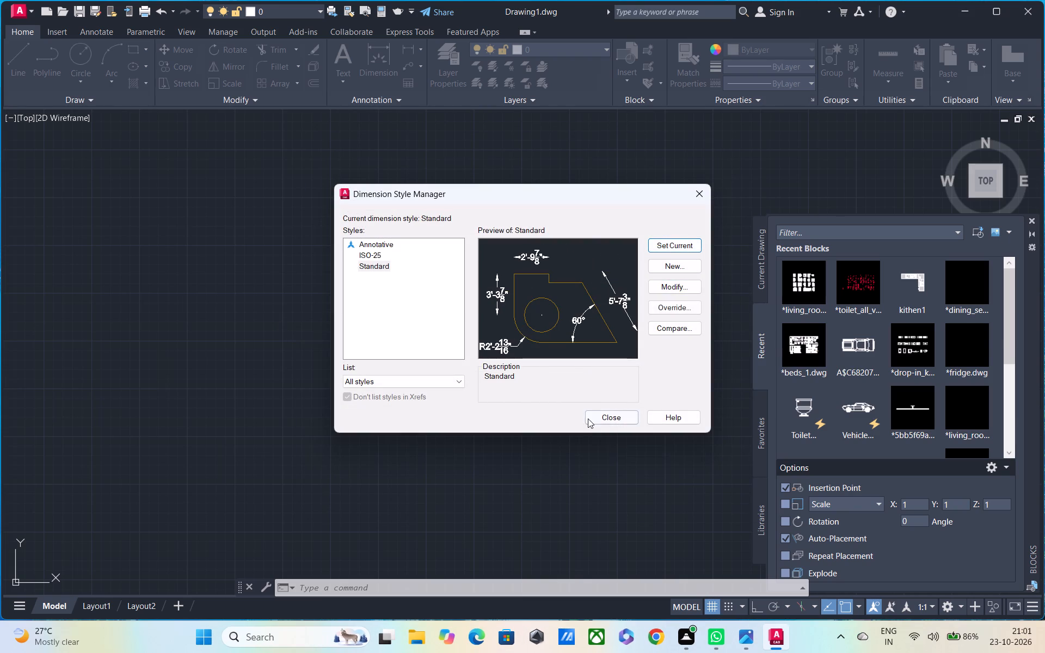
{"action": "left_click", "coordinate": [604, 419]}
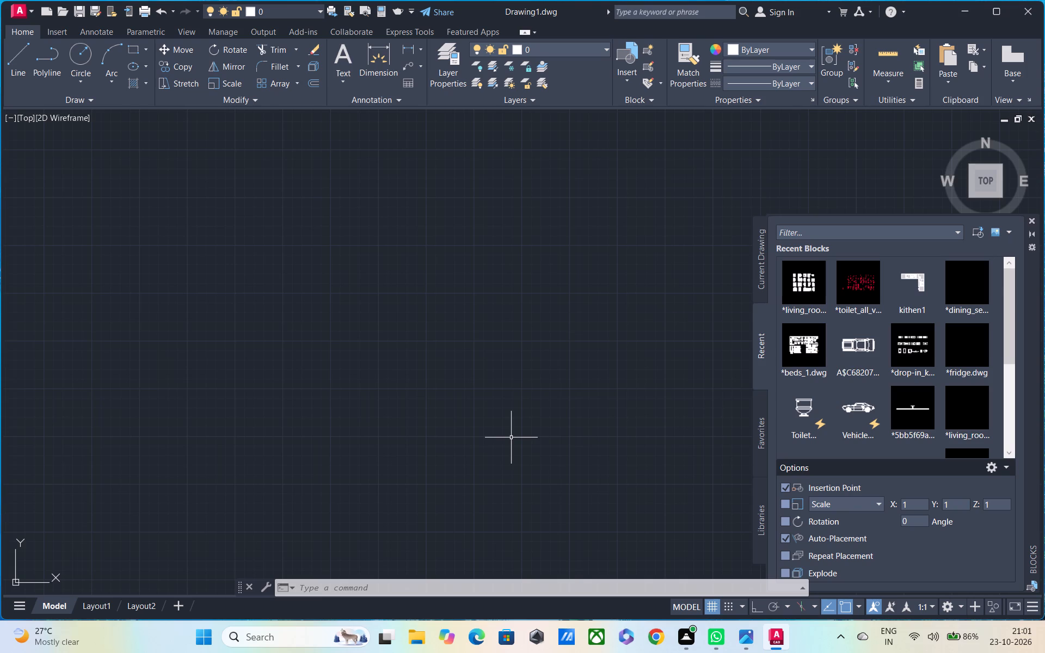
Draw a vertical line about 112'-10" long in the empty drawing with Ortho on.
{"action": "key", "text": "l"}
{"action": "key", "text": "space"}
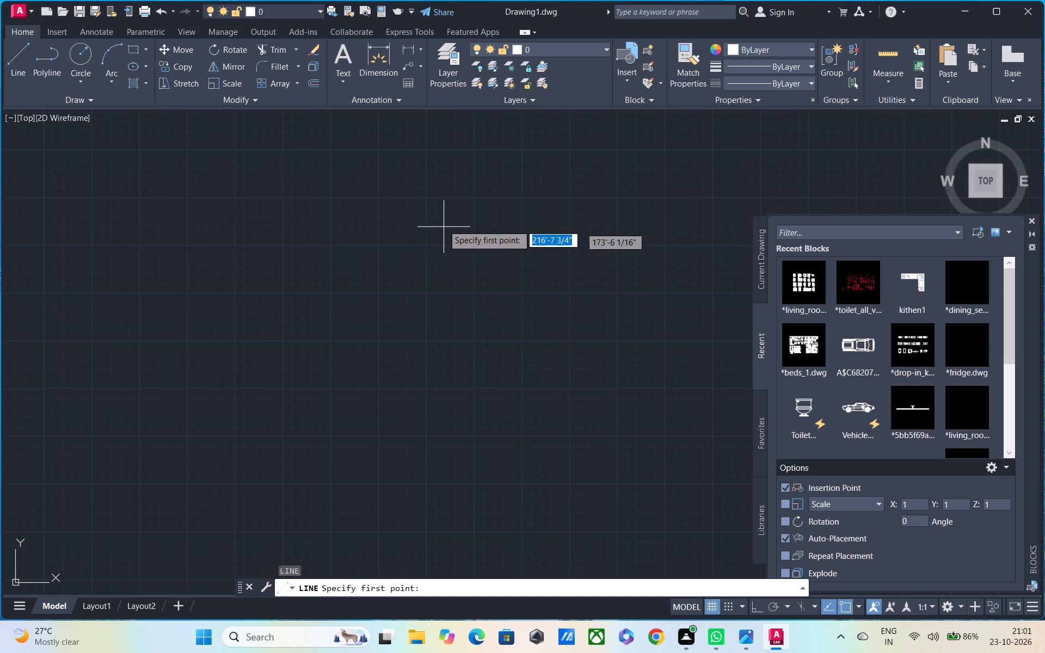
{"action": "left_click", "coordinate": [433, 202]}
{"action": "key", "text": "F8"}
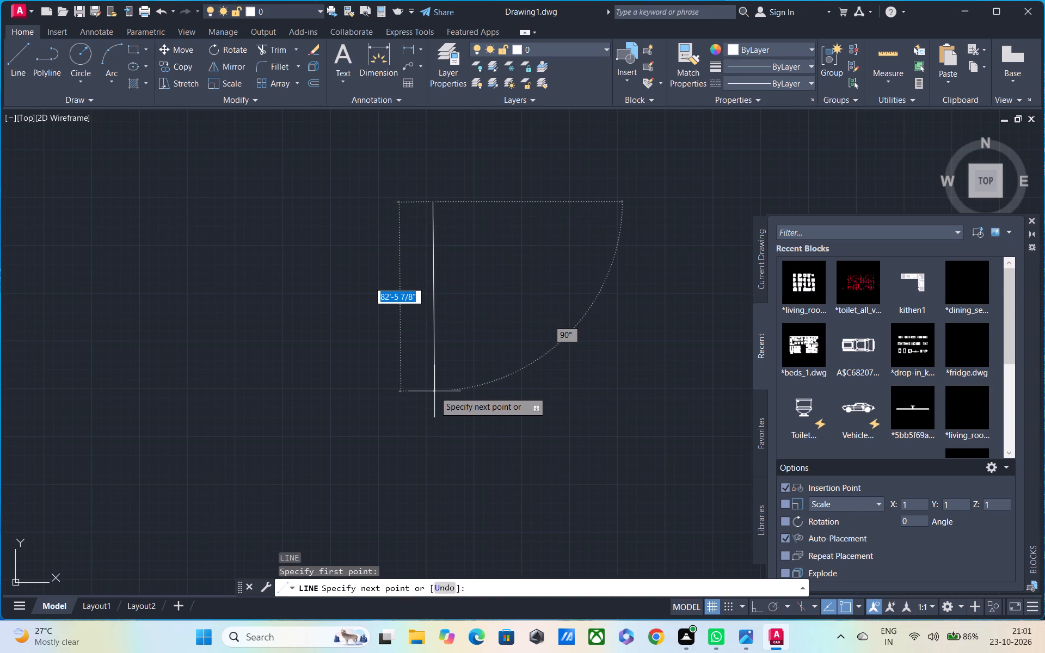
{"action": "left_click", "coordinate": [432, 459]}
{"action": "key", "text": "Escape"}
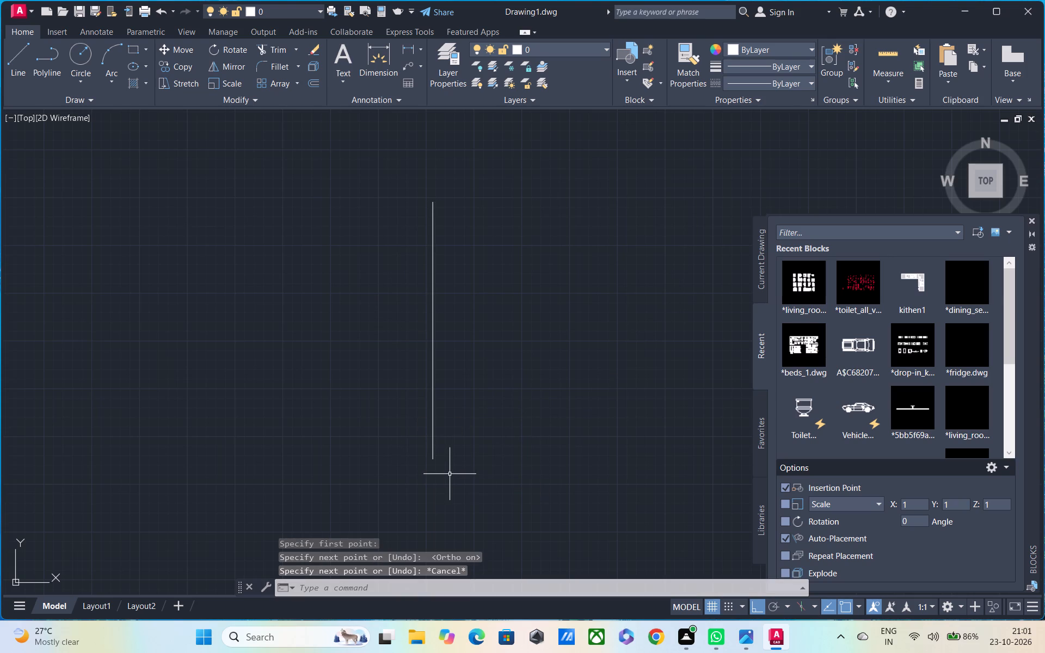
Offset the vertical line 9" to its right to form a wall.
{"action": "type", "text": "O"}
{"action": "key", "text": "space"}
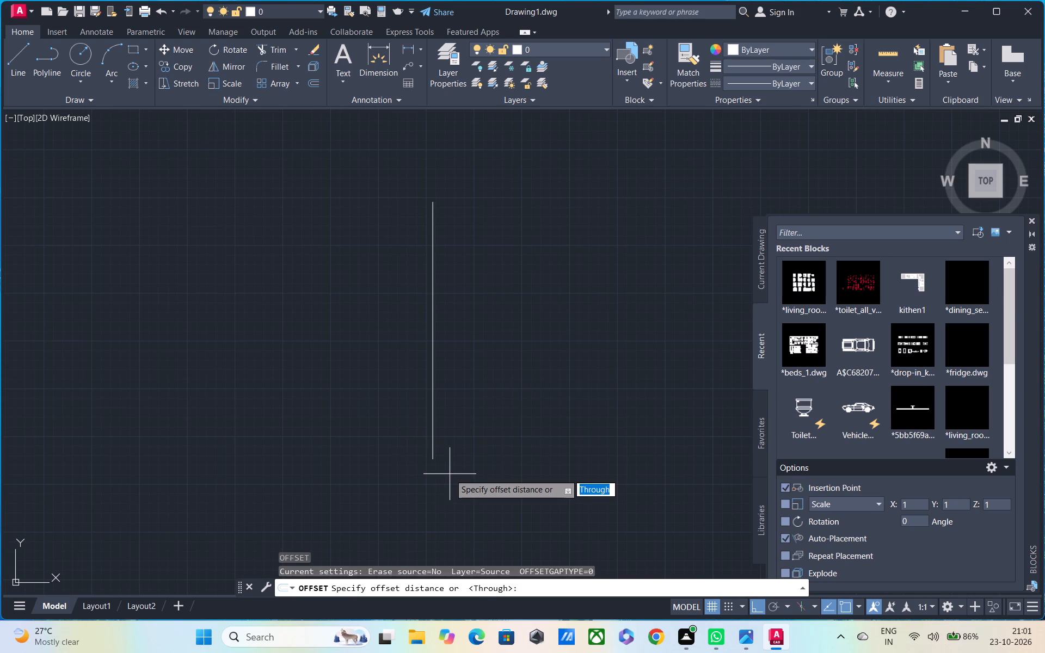
{"action": "type", "text": "9\""}
{"action": "key", "text": "Return"}
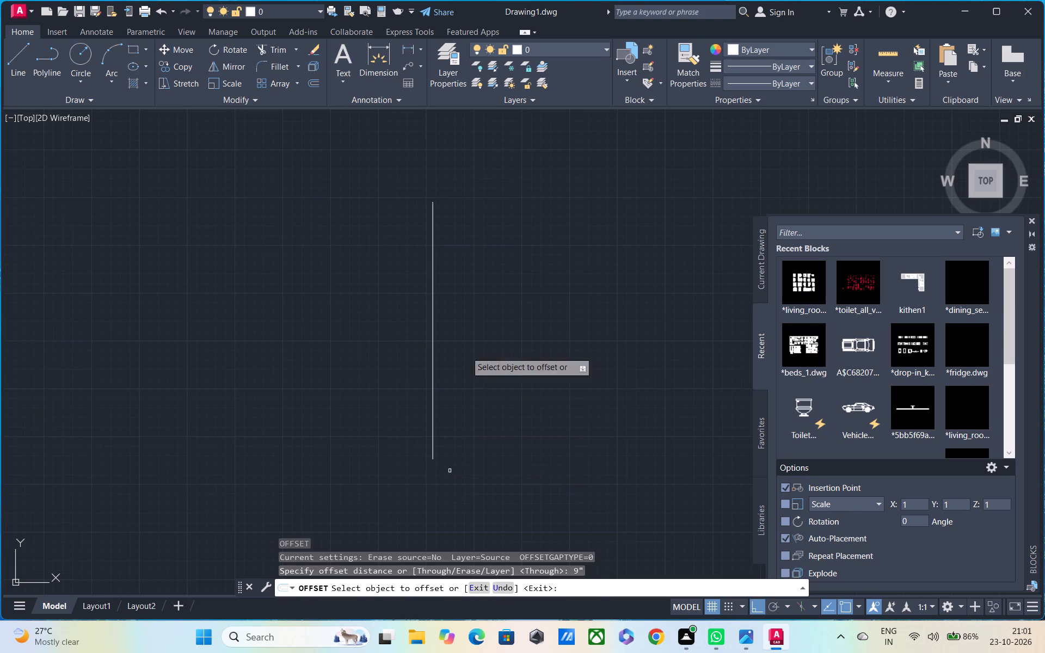
{"action": "left_click", "coordinate": [432, 331]}
{"action": "left_click", "coordinate": [516, 336]}
Offset the right-hand line of the 9" wall 12' to the right.
{"action": "scroll", "coordinate": [448, 366], "scroll_direction": "up", "scroll_amount": 3}
{"action": "middle_click_drag", "start_coordinate": [448, 355], "coordinate": [457, 532]}
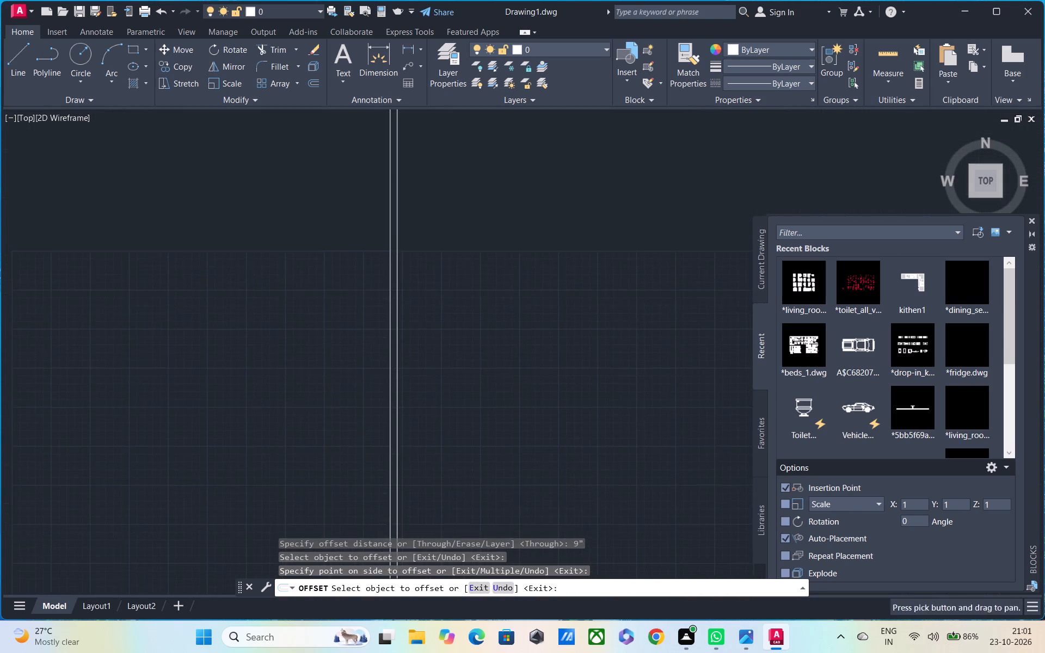
{"action": "scroll", "coordinate": [453, 467], "scroll_direction": "down", "scroll_amount": 4}
{"action": "middle_click_drag", "start_coordinate": [453, 372], "coordinate": [409, 286]}
{"action": "scroll", "coordinate": [403, 303], "scroll_direction": "up", "scroll_amount": 3}
{"action": "middle_click_drag", "start_coordinate": [397, 274], "coordinate": [403, 363]}
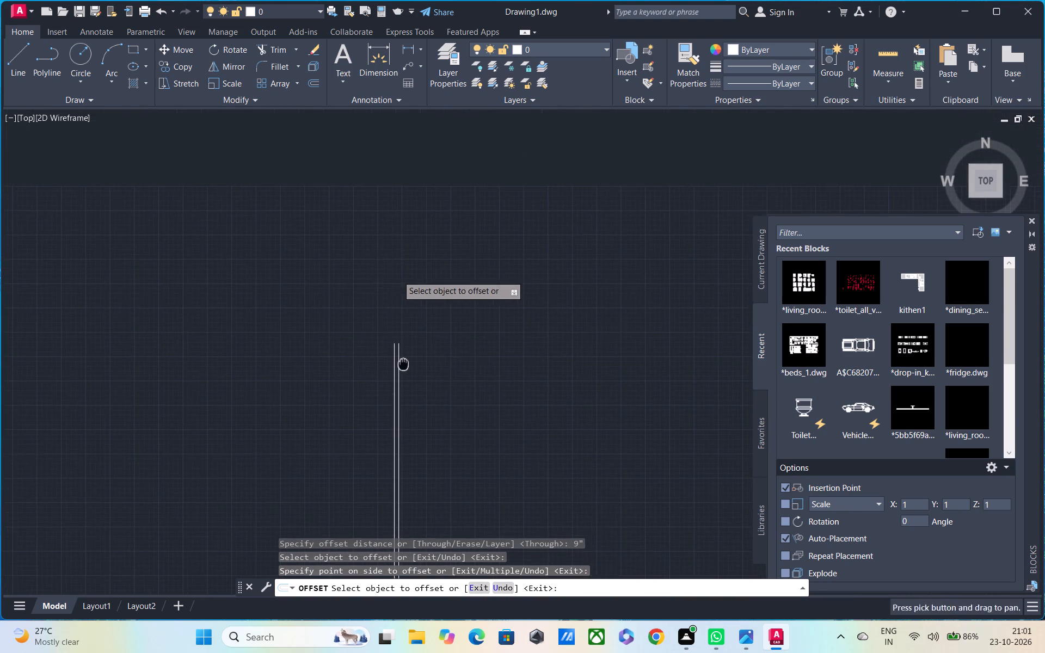
{"action": "scroll", "coordinate": [403, 363], "scroll_direction": "up", "scroll_amount": 3}
{"action": "left_click", "coordinate": [382, 331]}
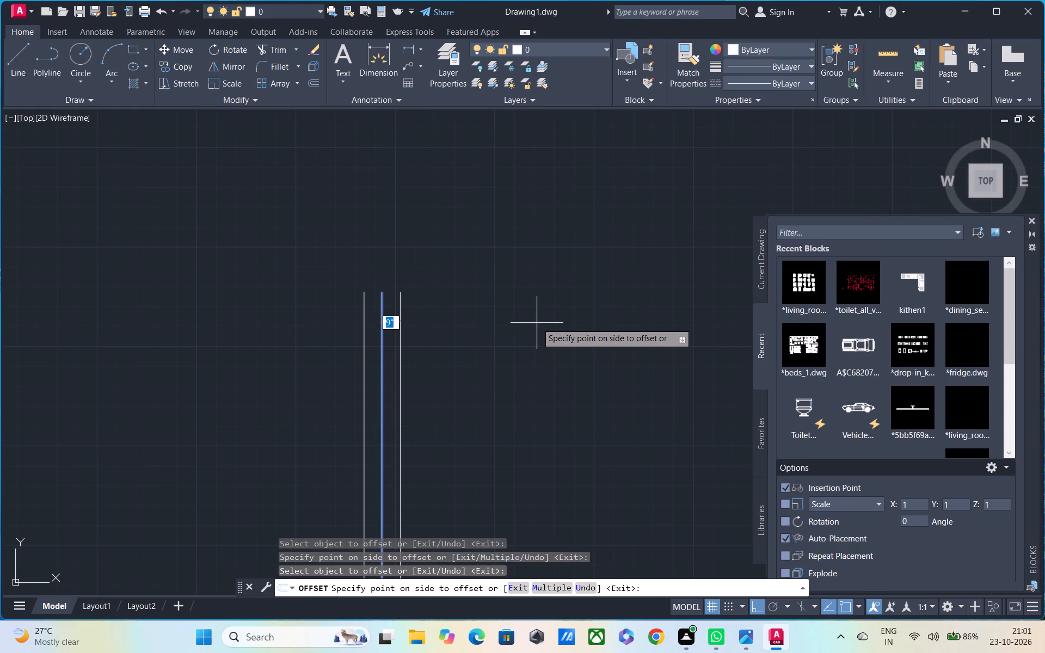
{"action": "type", "text": "12';"}
{"action": "key", "text": "Return"}
{"action": "key", "text": "BackSpace"}
{"action": "type", "text": "12"}
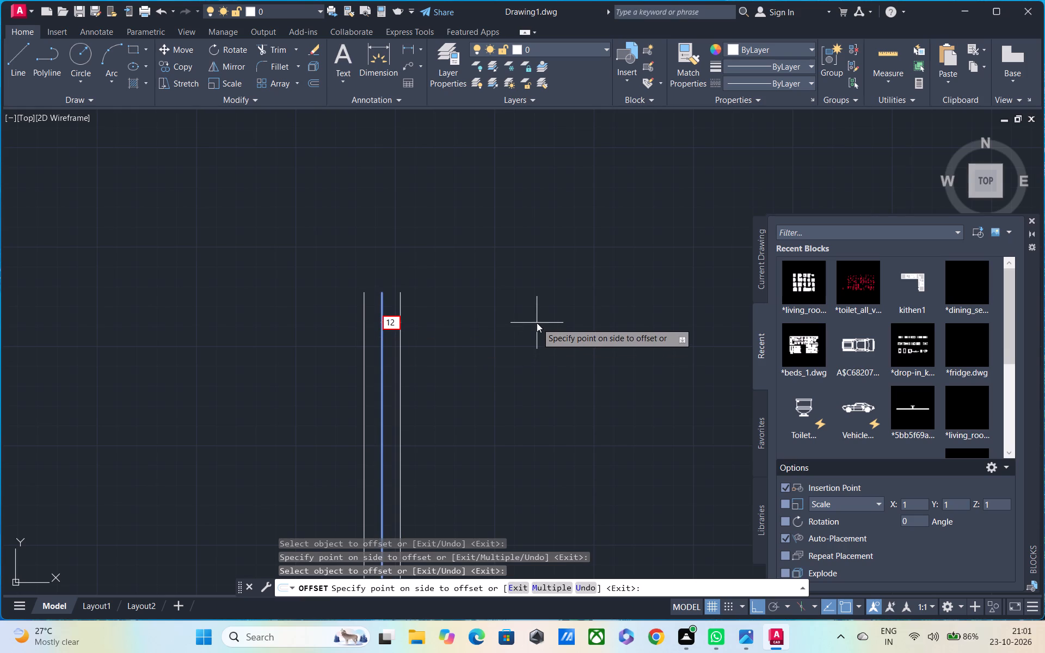
{"action": "key", "text": "apostrophe"}
{"action": "key", "text": "Return"}
Offset the new right-most vertical line 4.5" to the right to form a partition wall.
{"action": "scroll", "coordinate": [549, 201], "scroll_direction": "down", "scroll_amount": 2}
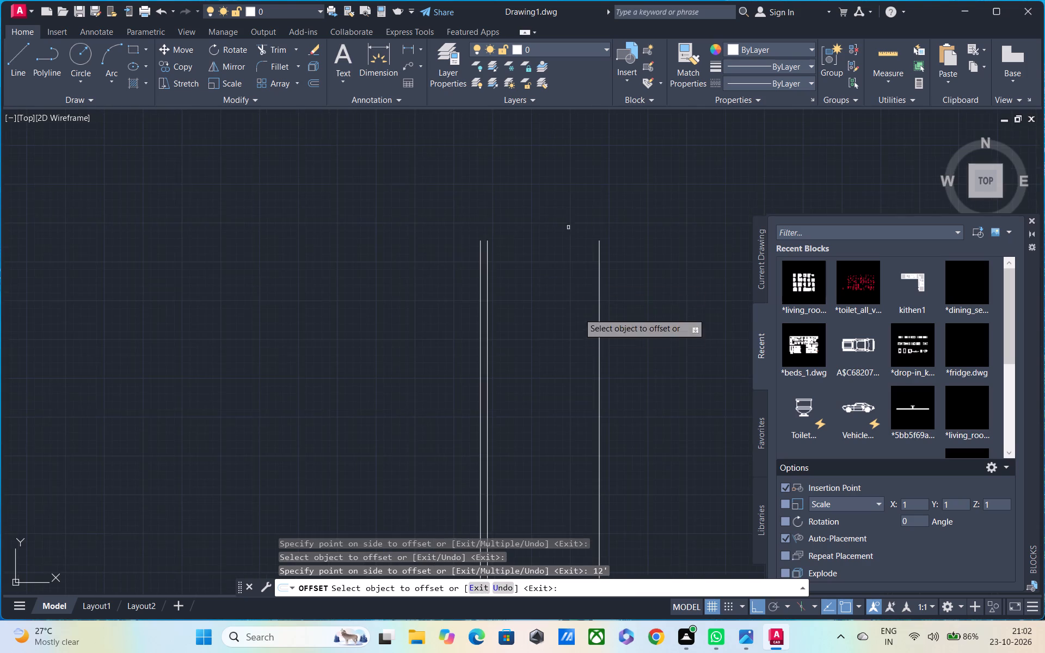
{"action": "middle_click_drag", "start_coordinate": [577, 332], "coordinate": [439, 331]}
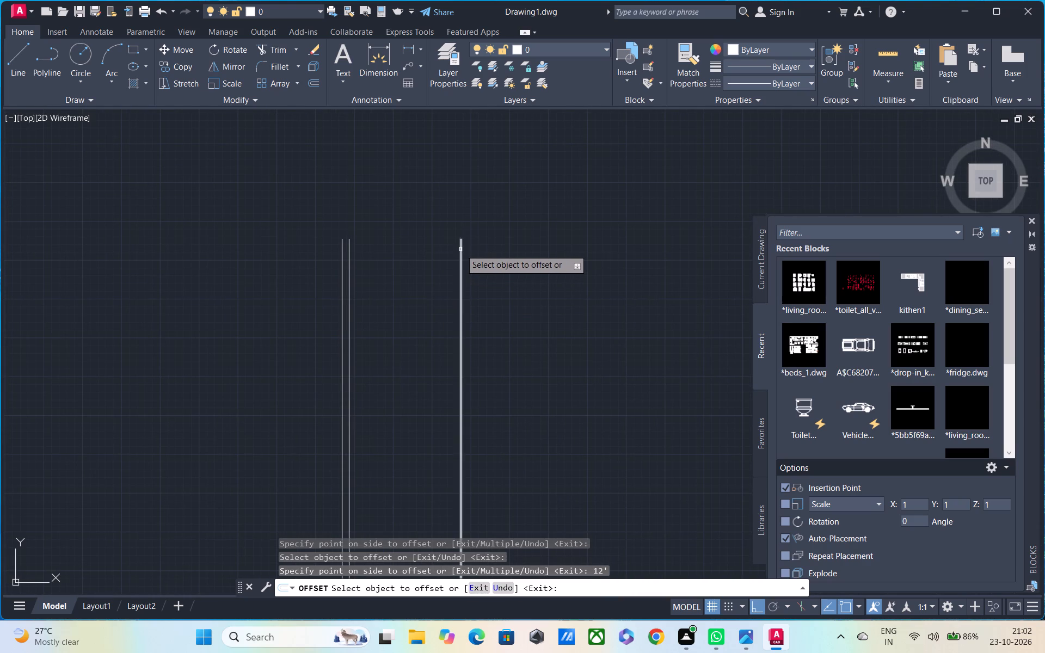
{"action": "left_click", "coordinate": [460, 249]}
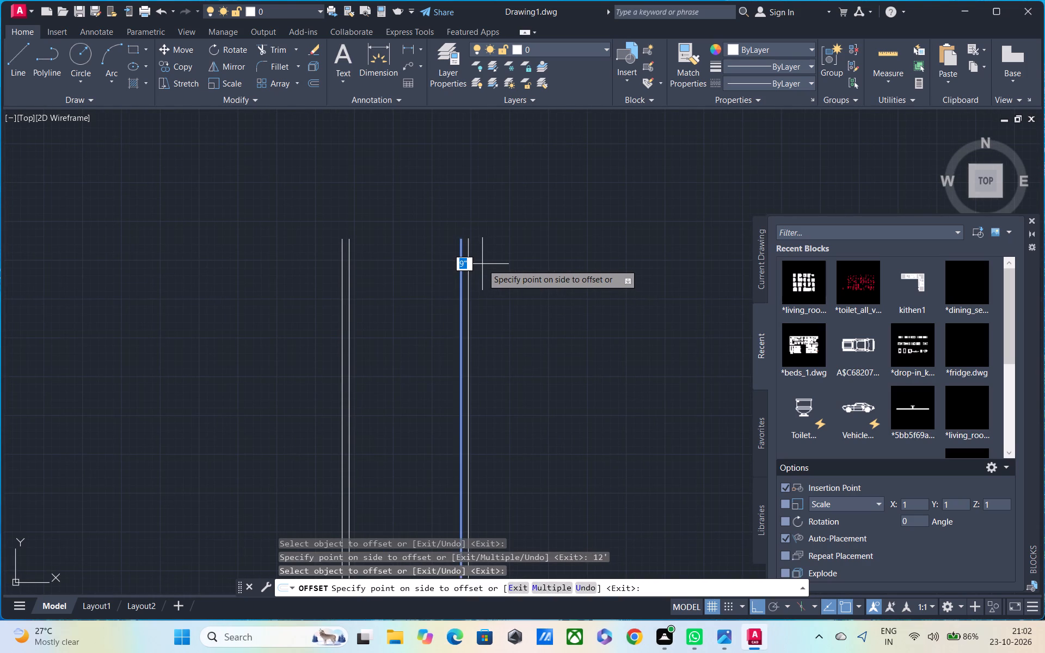
{"action": "key", "text": "6"}
{"action": "key", "text": "shift+quotedbl"}
{"action": "key", "text": "BackSpace"}
{"action": "key", "text": "BackSpace"}
{"action": "type", "text": "4.5\""}
{"action": "key", "text": "Return"}
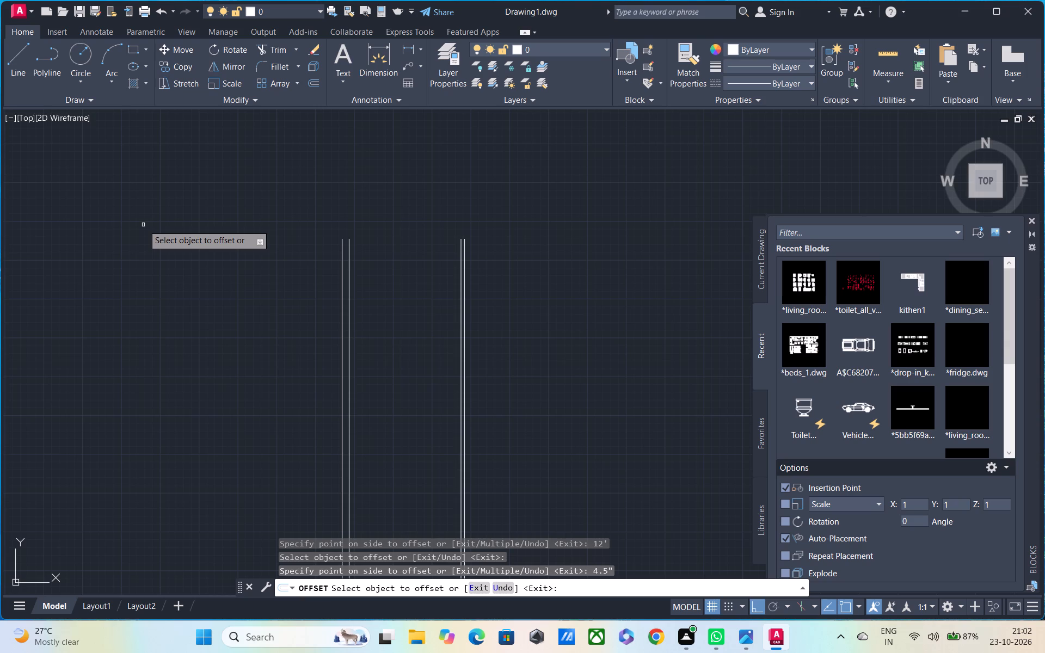
Offset the right-most vertical line 11' to the right, and offset the resulting line 4.5" further right to form a second partition wall.
{"action": "middle_click_drag", "start_coordinate": [143, 225], "coordinate": [97, 245]}
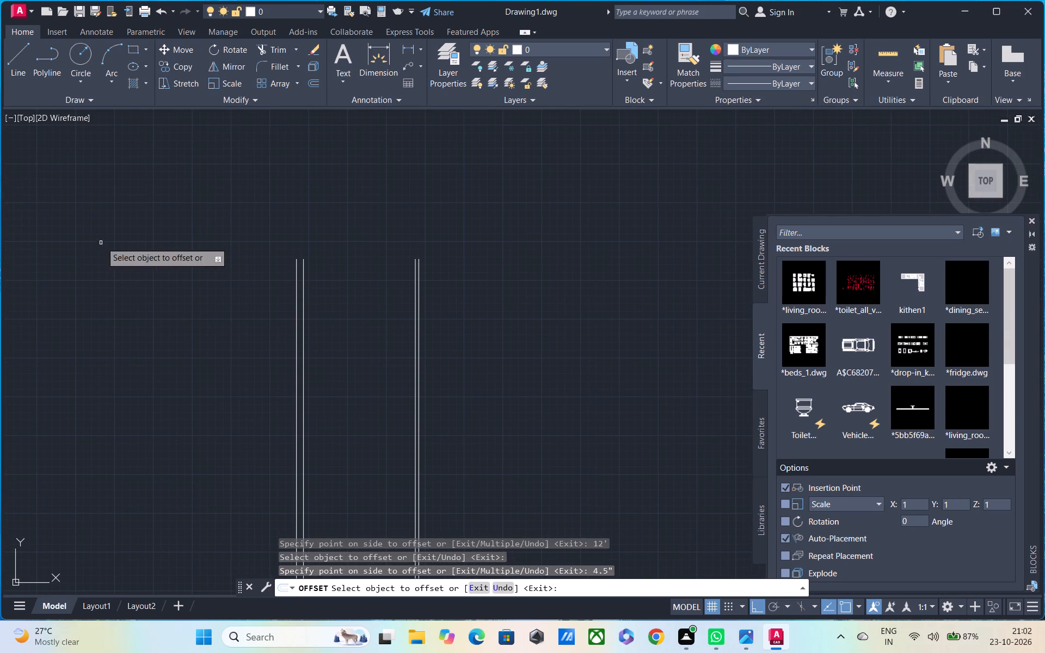
{"action": "left_click", "coordinate": [418, 299]}
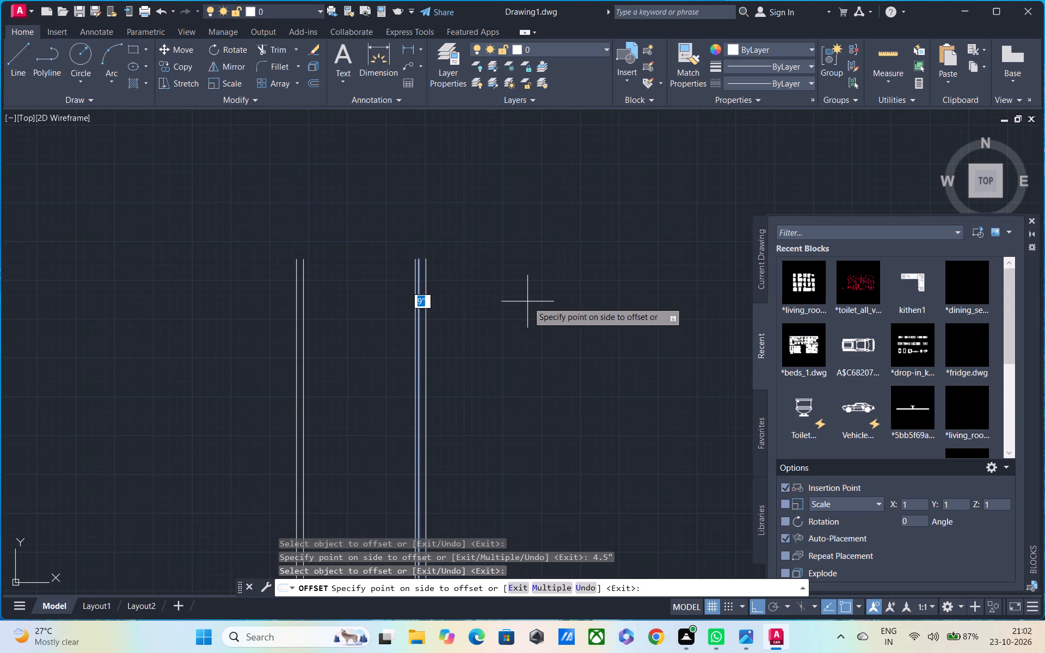
{"action": "type", "text": "11'"}
{"action": "key", "text": "Return"}
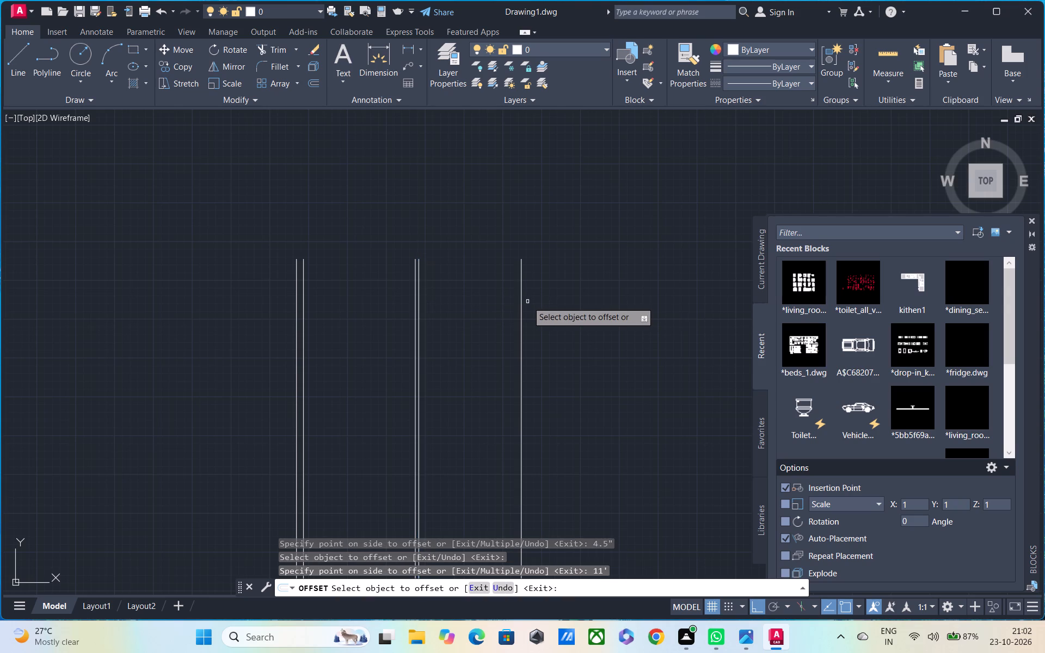
{"action": "left_click", "coordinate": [521, 287]}
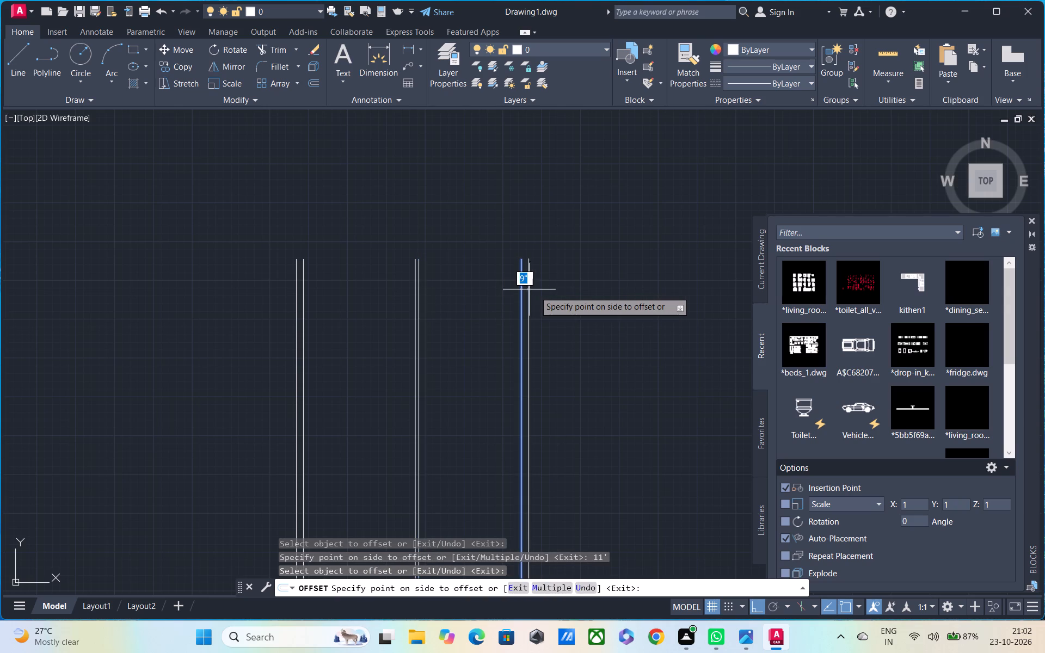
{"action": "type", "text": "4.5\""}
{"action": "key", "text": "Return"}
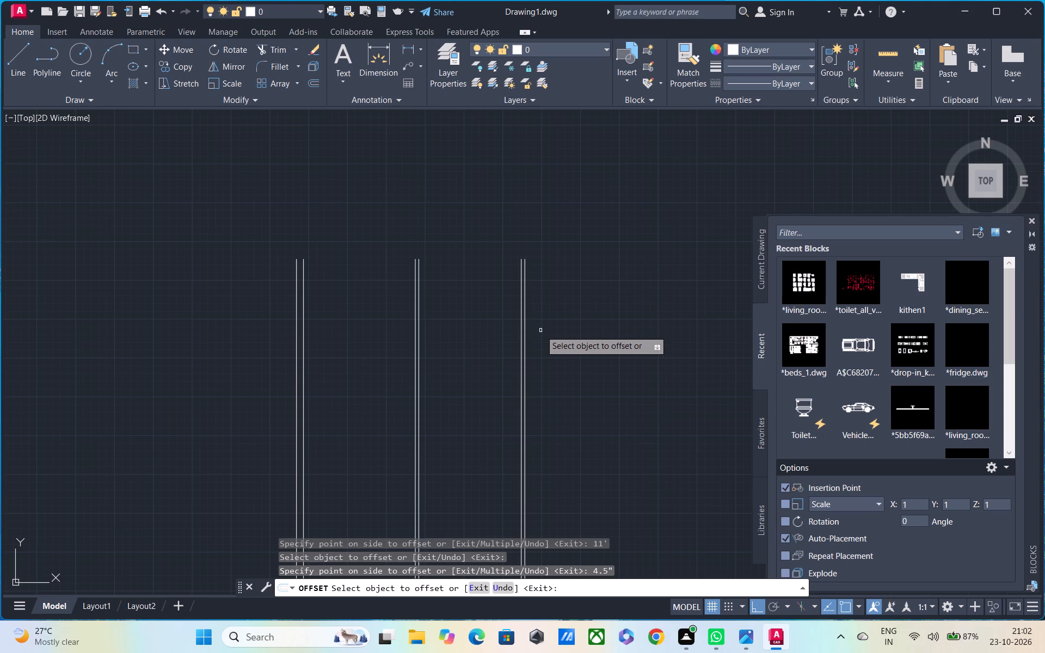
Offset the second partition's right-hand line 9.5' to the right, and offset the resulting line 9" further right to form the outer wall.
{"action": "left_click", "coordinate": [526, 288]}
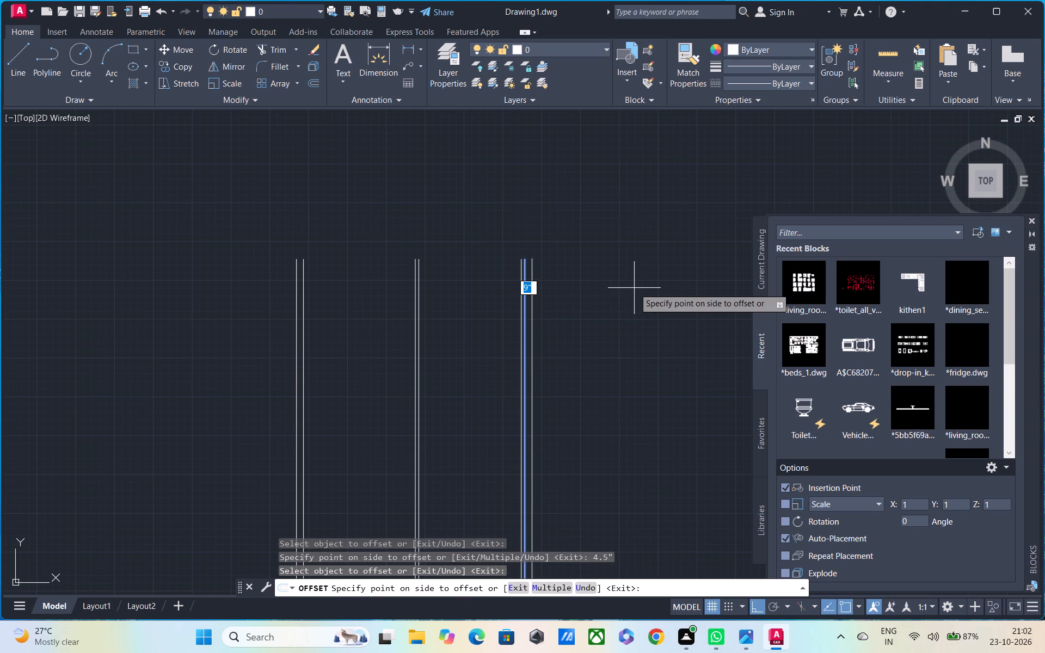
{"action": "type", "text": "9.5'"}
{"action": "key", "text": "Return"}
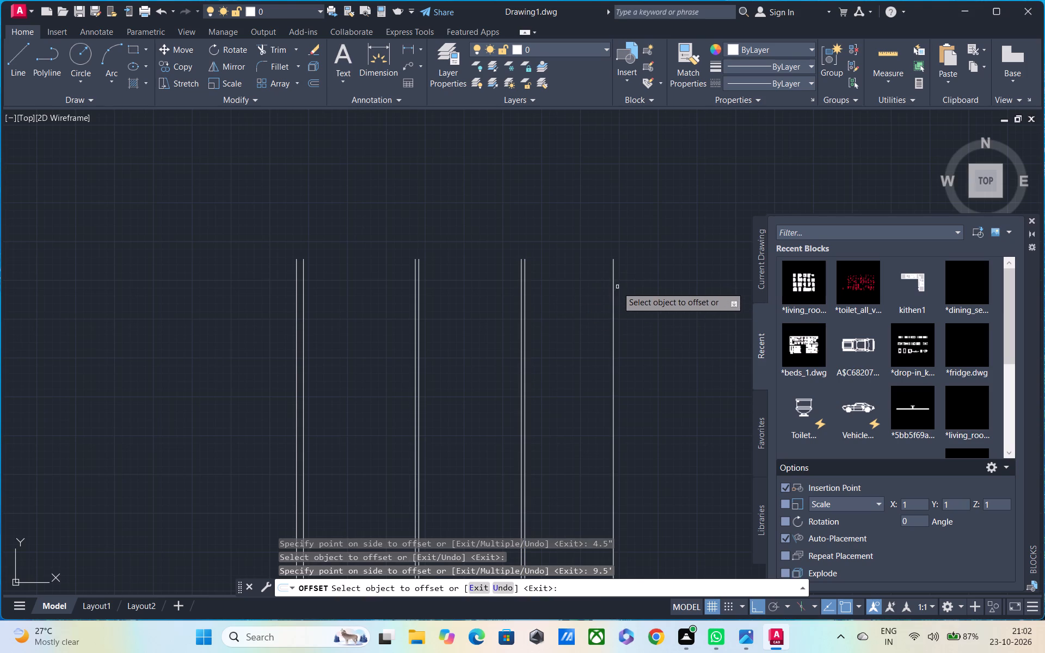
{"action": "left_click", "coordinate": [613, 300]}
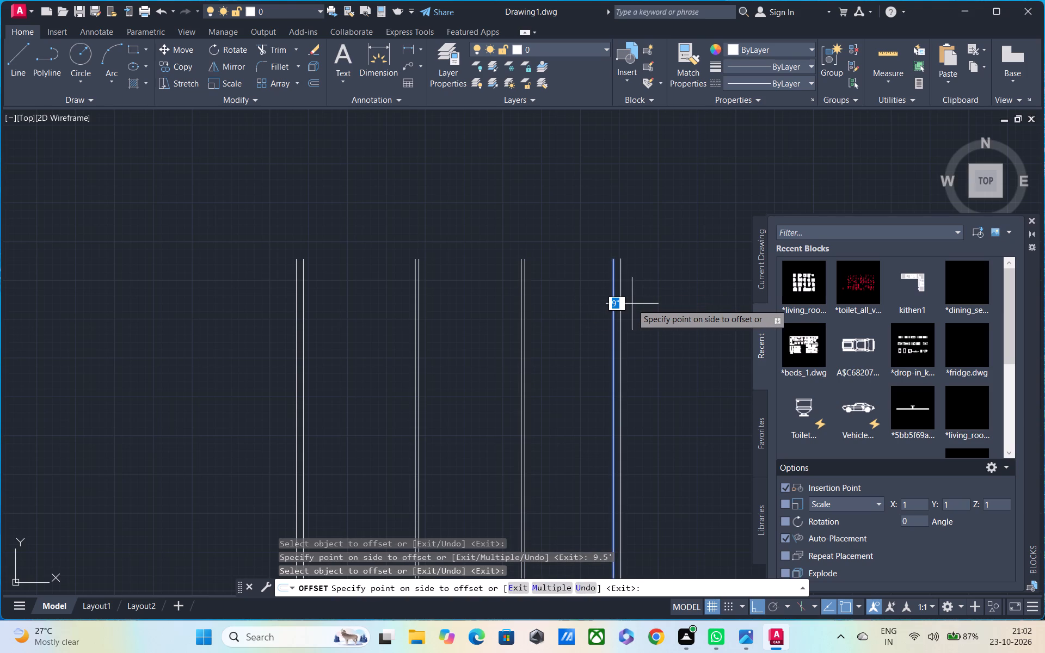
{"action": "type", "text": "9\""}
{"action": "key", "text": "Return"}
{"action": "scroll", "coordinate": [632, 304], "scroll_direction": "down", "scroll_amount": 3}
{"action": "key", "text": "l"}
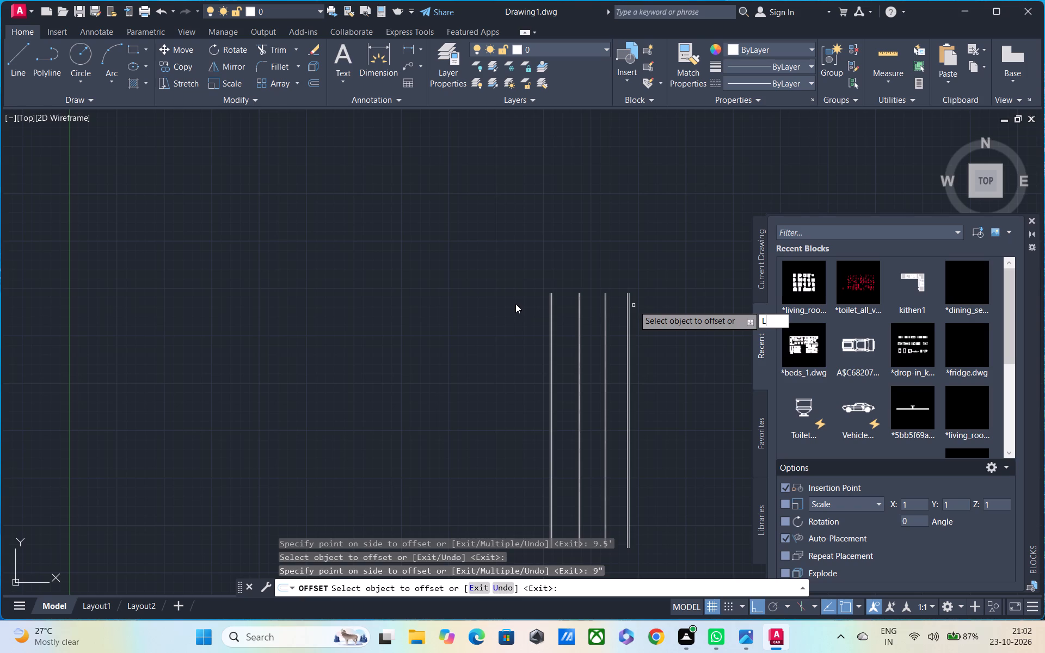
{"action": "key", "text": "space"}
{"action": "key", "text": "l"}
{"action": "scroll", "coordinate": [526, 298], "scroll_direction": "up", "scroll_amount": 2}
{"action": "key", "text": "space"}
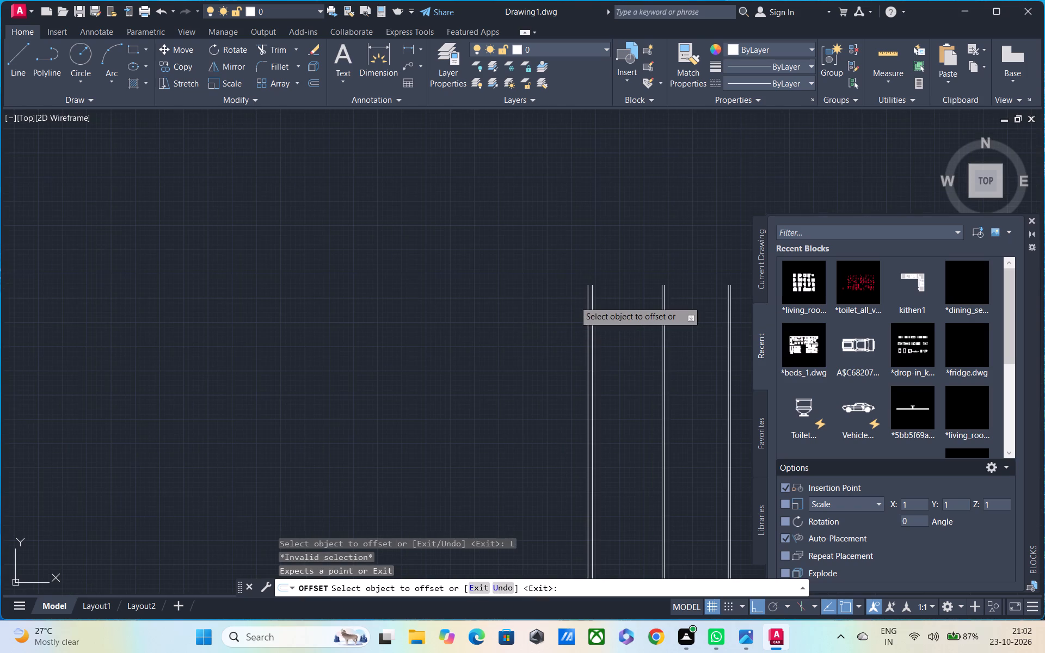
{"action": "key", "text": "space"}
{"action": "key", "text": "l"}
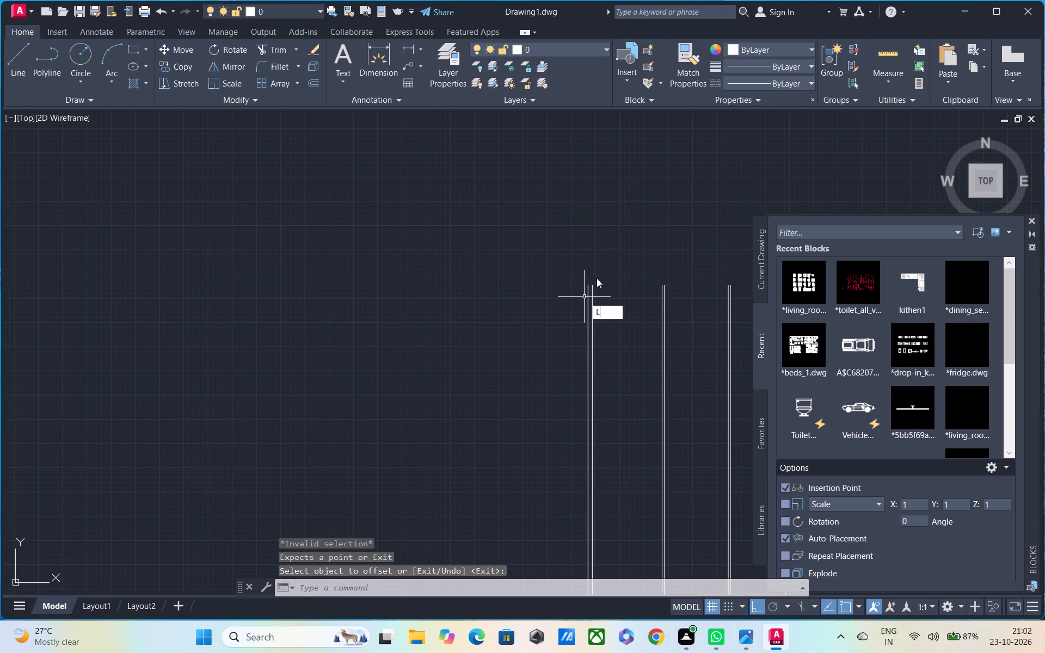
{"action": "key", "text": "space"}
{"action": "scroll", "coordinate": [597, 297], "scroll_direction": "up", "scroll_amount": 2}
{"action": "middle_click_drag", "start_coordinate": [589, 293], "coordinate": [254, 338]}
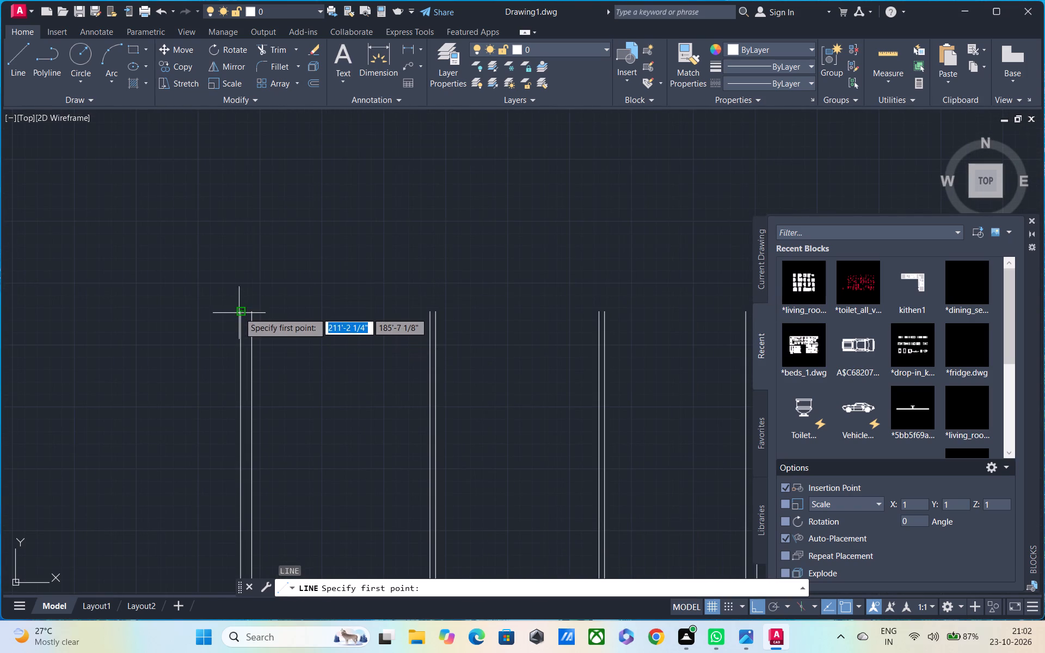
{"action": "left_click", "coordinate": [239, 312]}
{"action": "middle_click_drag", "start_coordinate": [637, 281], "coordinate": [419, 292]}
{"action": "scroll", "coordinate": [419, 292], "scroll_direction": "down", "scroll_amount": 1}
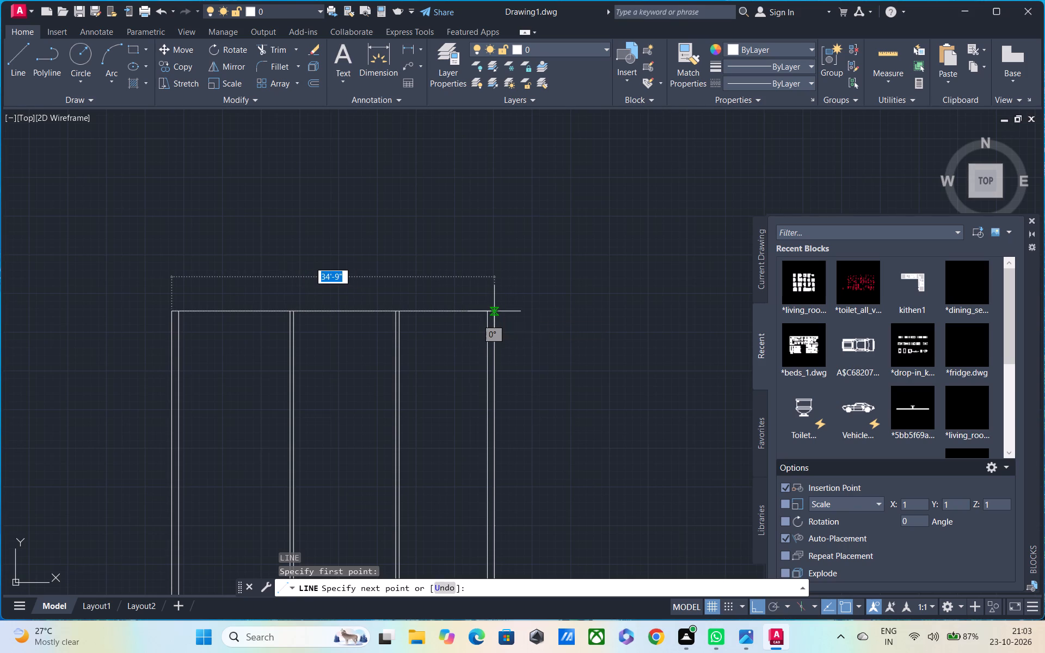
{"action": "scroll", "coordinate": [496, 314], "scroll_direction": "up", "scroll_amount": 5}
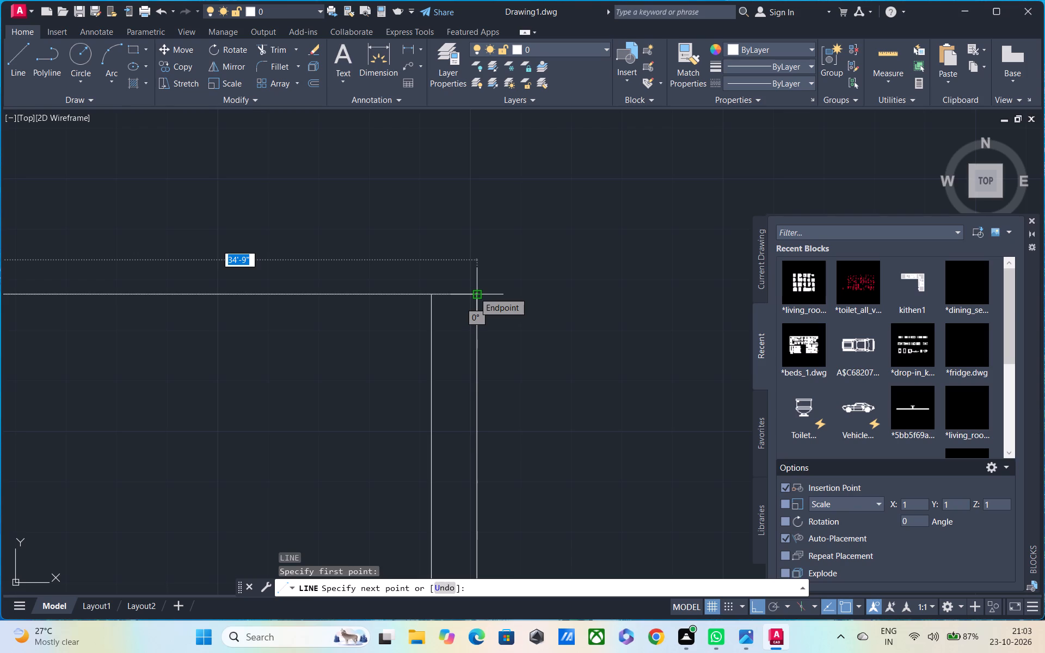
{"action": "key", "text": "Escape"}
Draw a 34'-9" horizontal line across the top ends of the walls, from the left-most to the right-most vertical line.
{"action": "scroll", "coordinate": [474, 292], "scroll_direction": "down", "scroll_amount": 4}
{"action": "middle_click_drag", "start_coordinate": [462, 301], "coordinate": [476, 289]}
{"action": "key", "text": "l"}
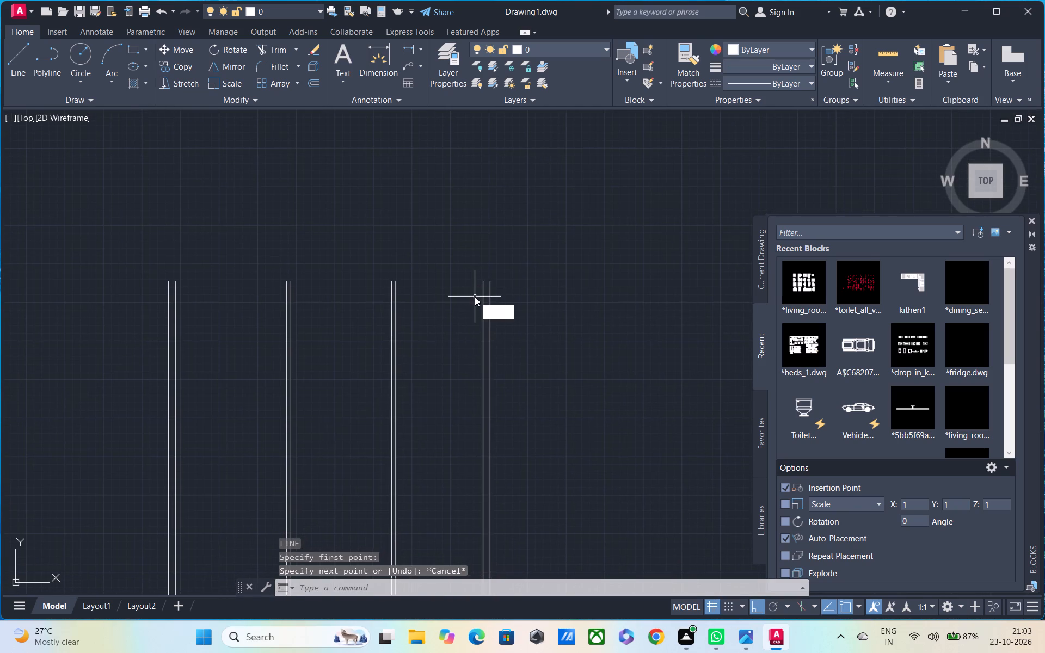
{"action": "key", "text": "space"}
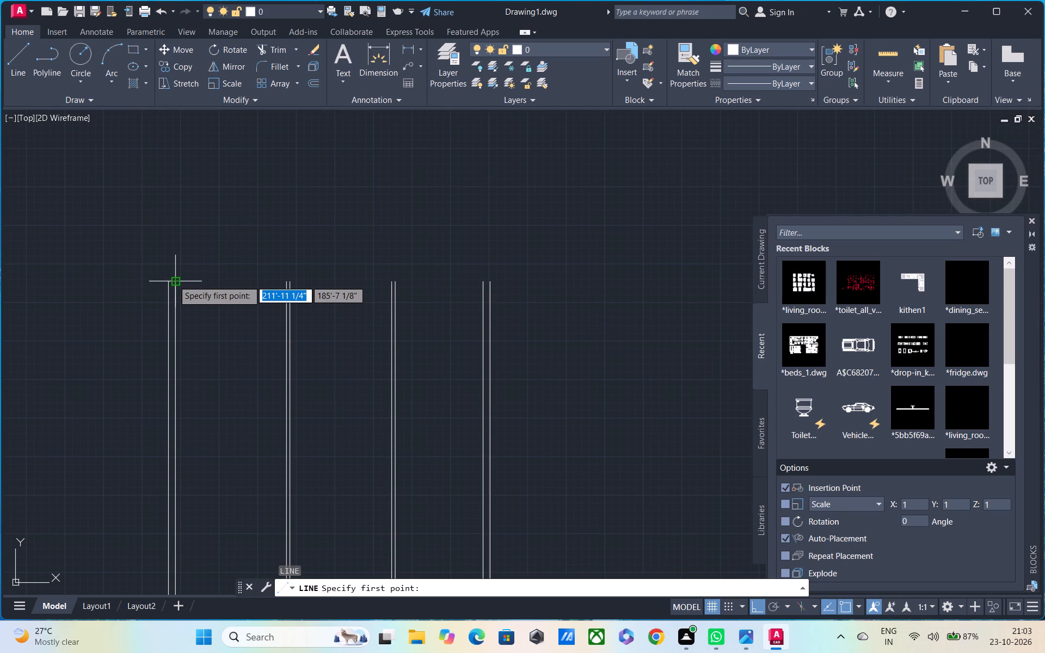
{"action": "left_click", "coordinate": [170, 279]}
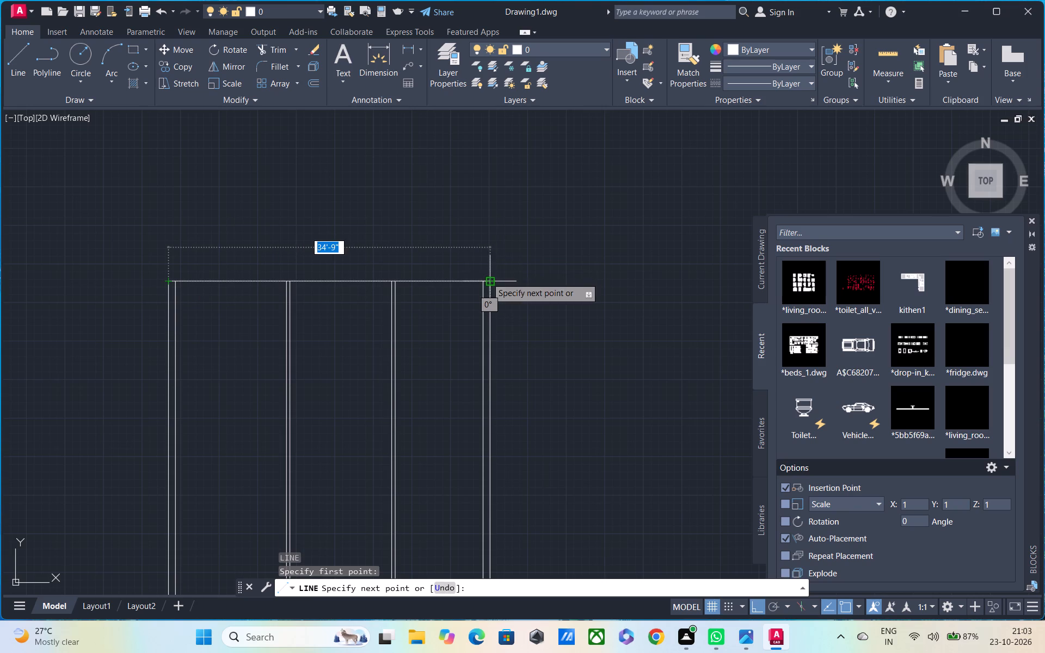
{"action": "left_click", "coordinate": [487, 278]}
{"action": "key", "text": "space"}
Offset the top horizontal line 9" downward to form the top outer wall.
{"action": "type", "text": "O"}
{"action": "key", "text": "space"}
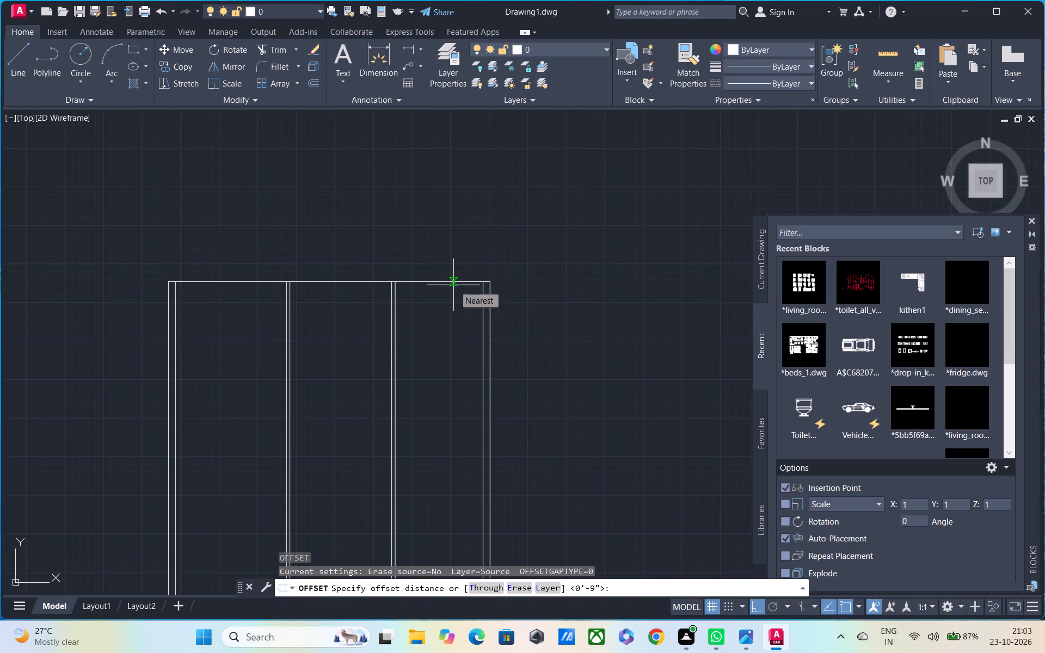
{"action": "type", "text": "9\""}
{"action": "key", "text": "Return"}
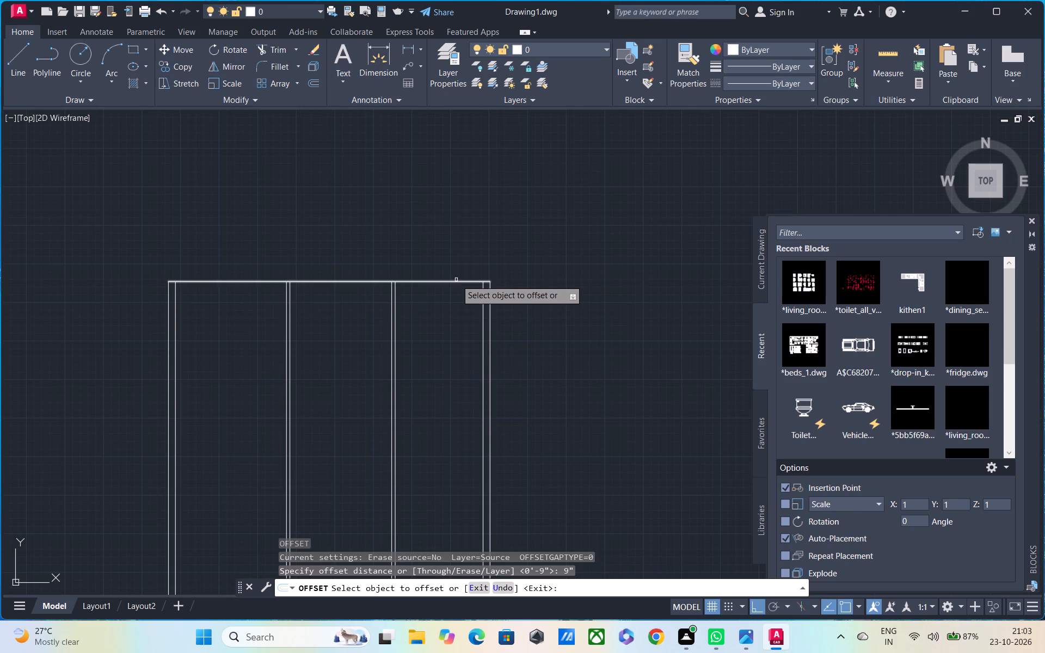
{"action": "left_click", "coordinate": [455, 282]}
{"action": "left_click_drag", "start_coordinate": [455, 301], "coordinate": [455, 309]}
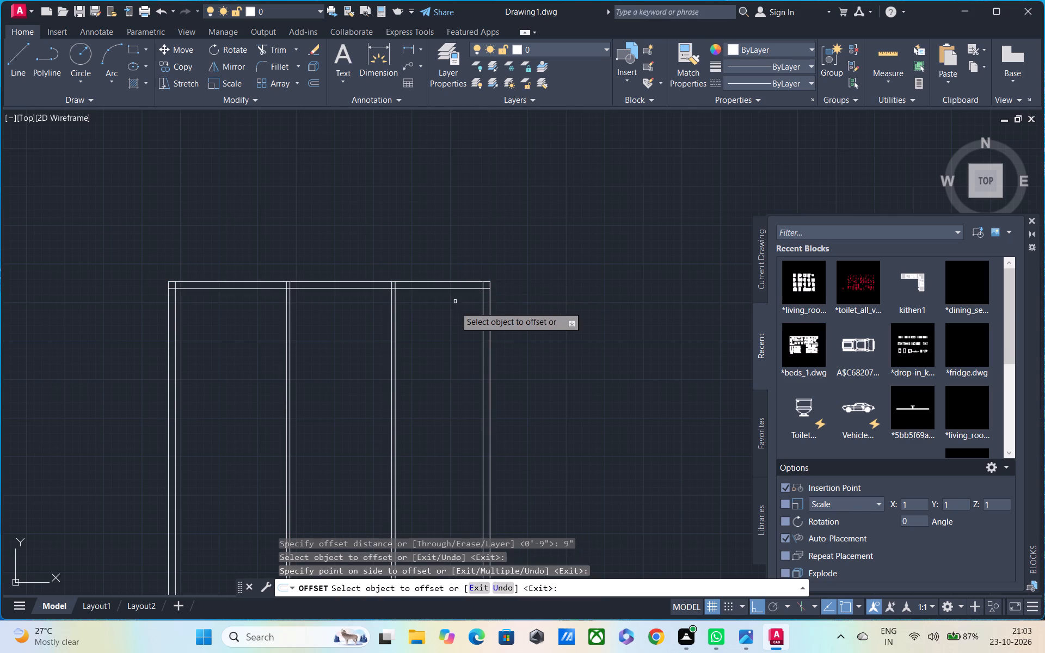
{"action": "left_click_drag", "start_coordinate": [455, 309], "coordinate": [455, 306]}
Offset the top wall's inner line 13' downward, and offset the resulting line 4.5" further down to form a horizontal partition.
{"action": "middle_click_drag", "start_coordinate": [460, 325], "coordinate": [471, 289]}
{"action": "left_click", "coordinate": [444, 252]}
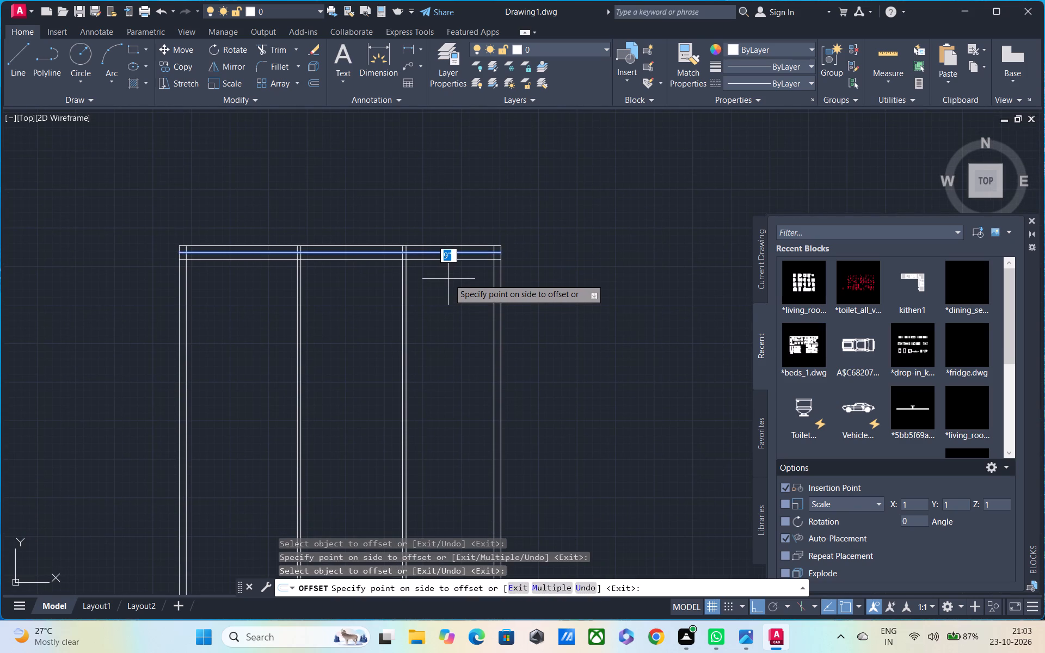
{"action": "type", "text": "13'"}
{"action": "key", "text": "Return"}
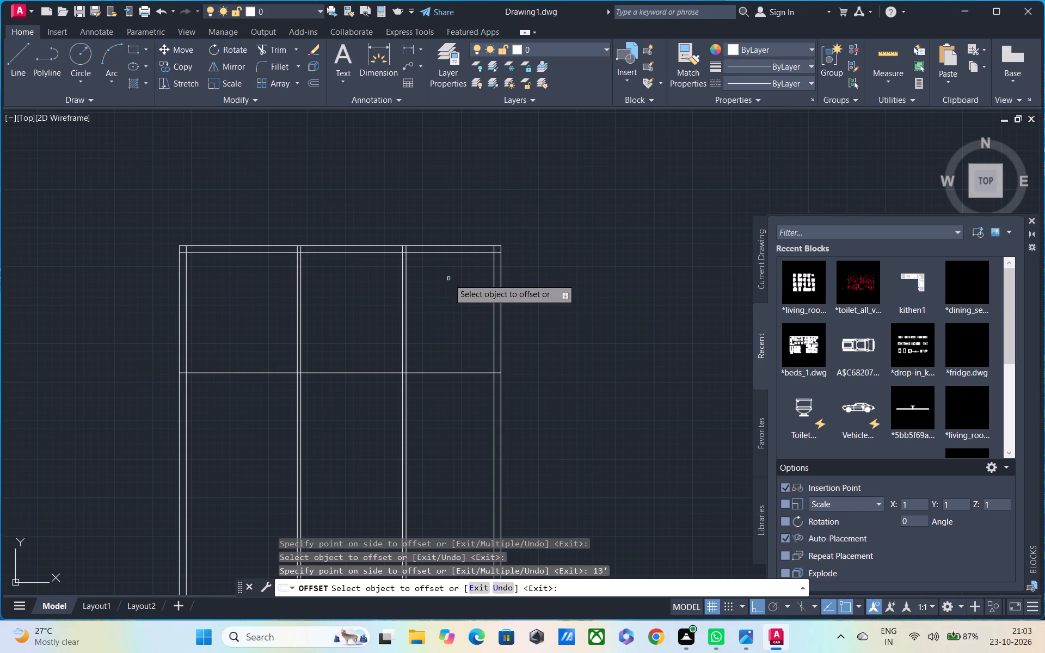
{"action": "left_click", "coordinate": [442, 371]}
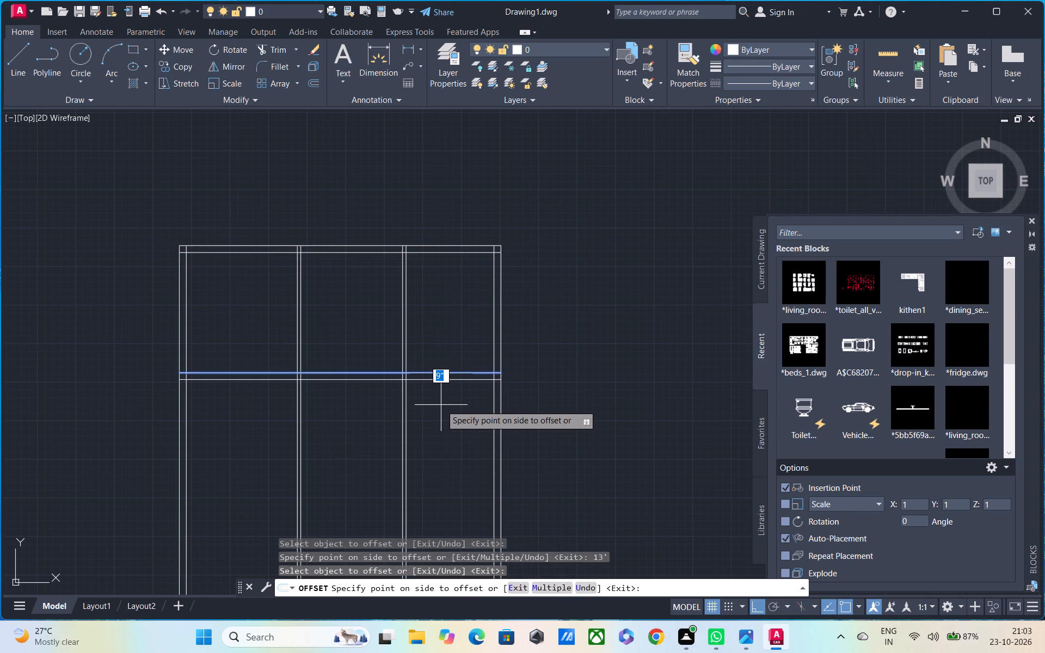
{"action": "type", "text": "4.5\""}
{"action": "key", "text": "Return"}
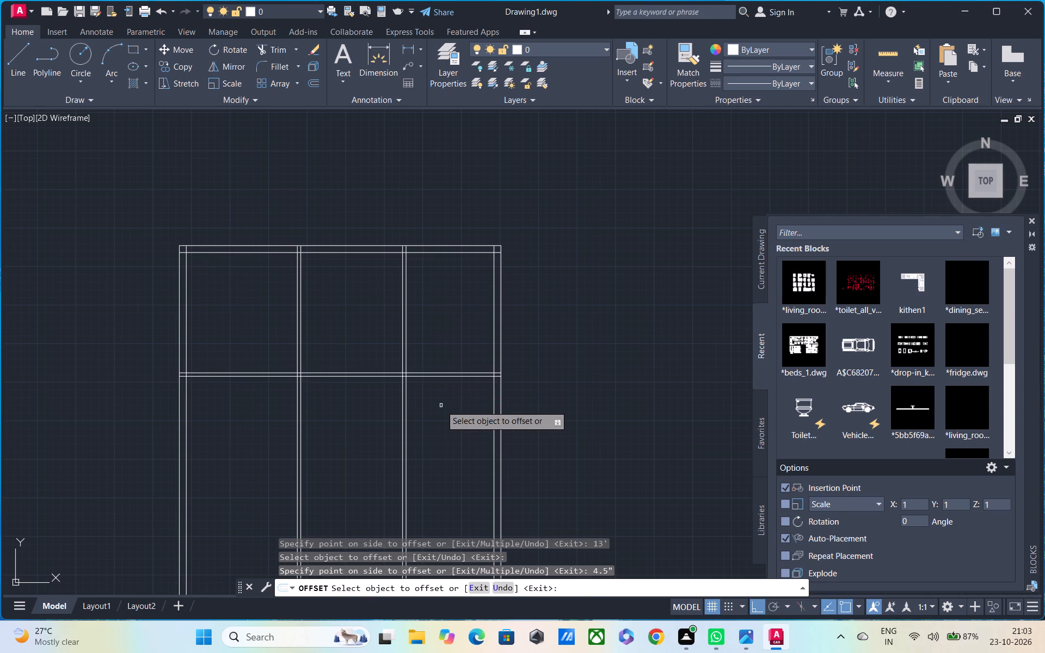
Trim away the lines of both vertical partition walls below the 4.5" horizontal partition.
{"action": "scroll", "coordinate": [440, 409], "scroll_direction": "down", "scroll_amount": 1}
{"action": "middle_click_drag", "start_coordinate": [436, 416], "coordinate": [456, 309]}
{"action": "middle_click_drag", "start_coordinate": [427, 356], "coordinate": [435, 338]}
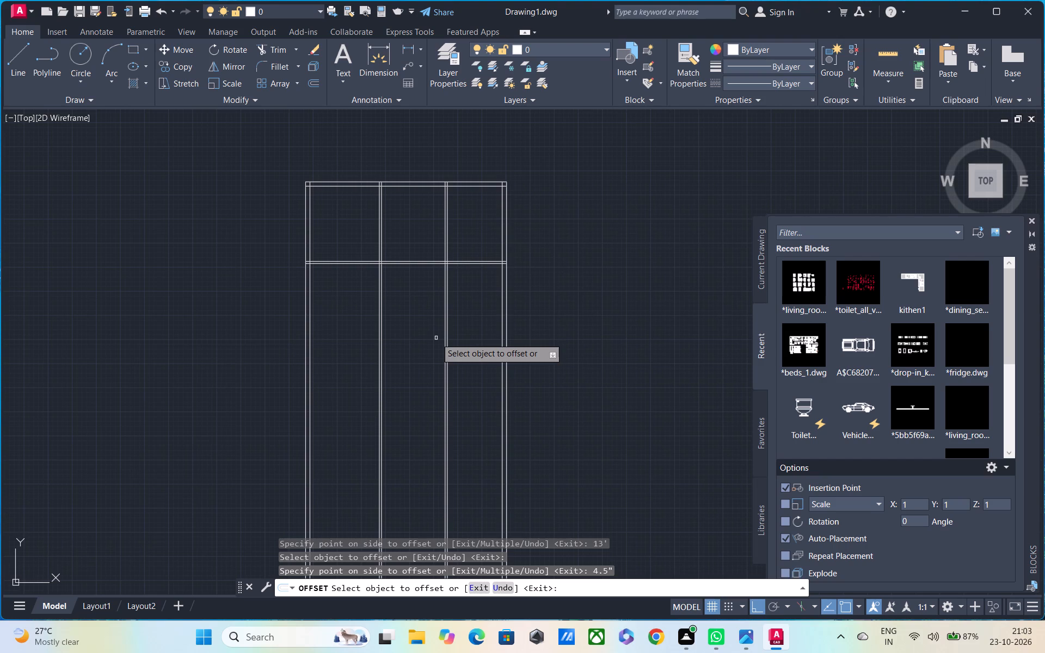
{"action": "type", "text": "TR"}
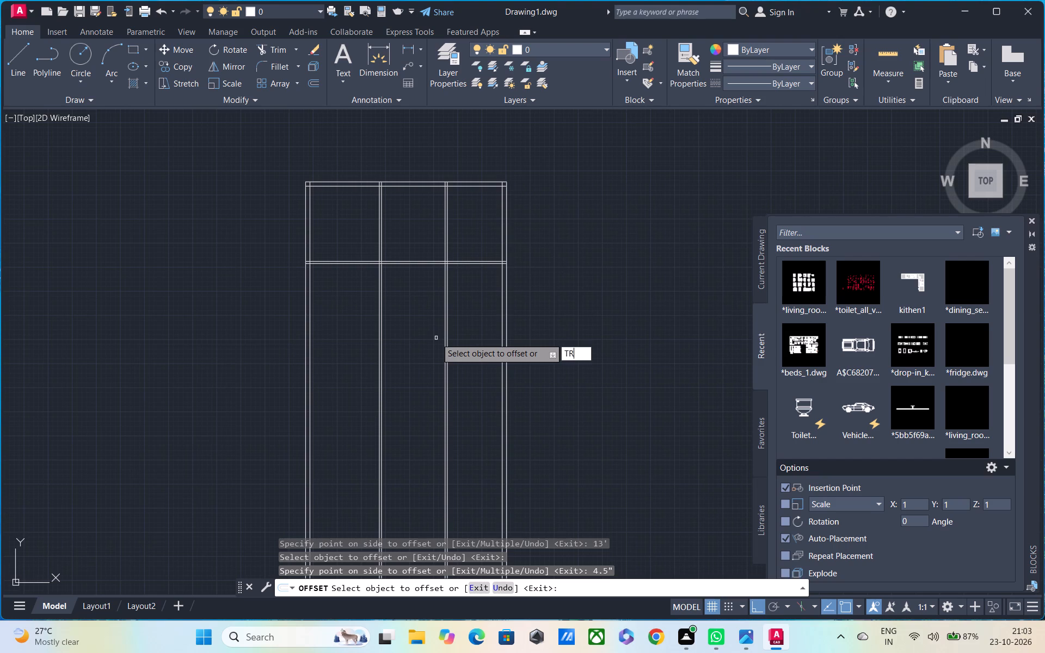
{"action": "key", "text": "space"}
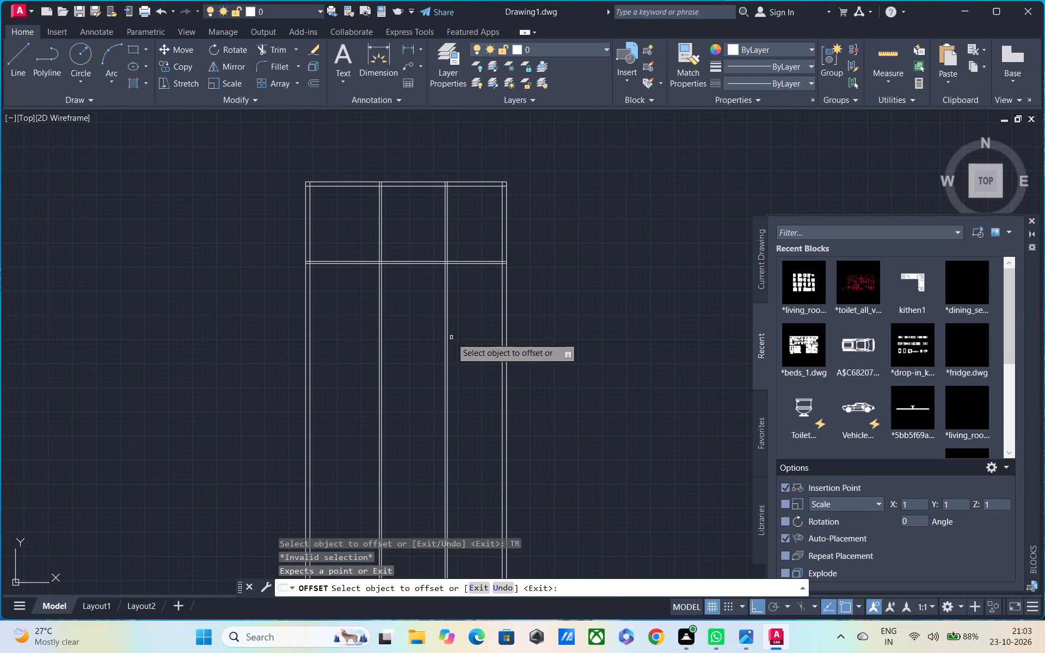
{"action": "key", "text": "Escape"}
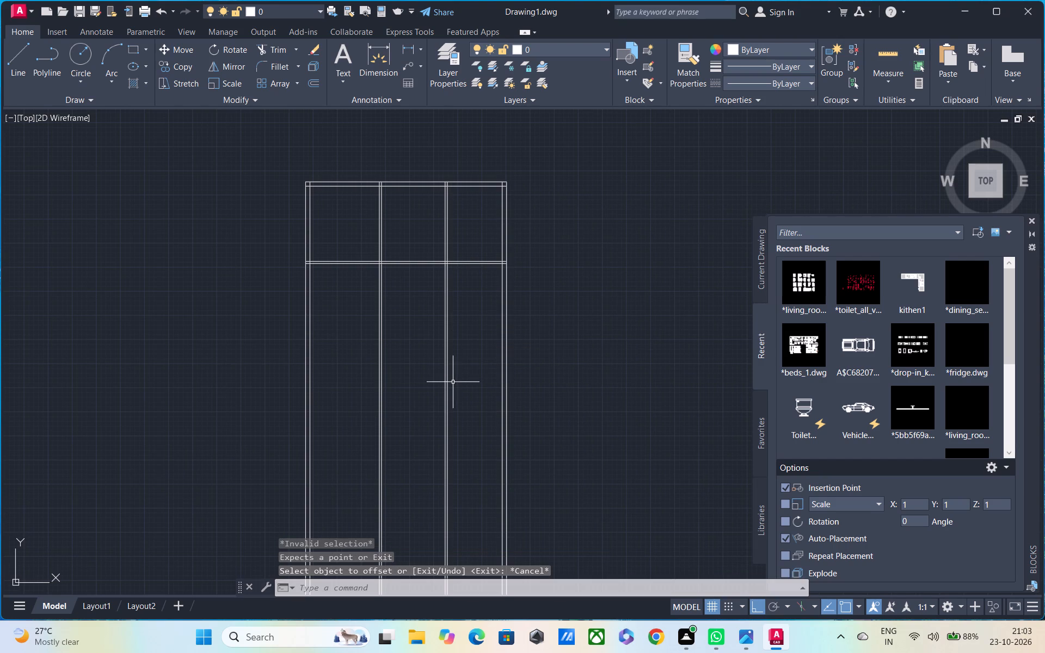
{"action": "type", "text": "TR"}
{"action": "key", "text": "space"}
{"action": "left_click_drag", "start_coordinate": [458, 365], "coordinate": [372, 417]}
{"action": "middle_click_drag", "start_coordinate": [372, 396], "coordinate": [398, 371]}
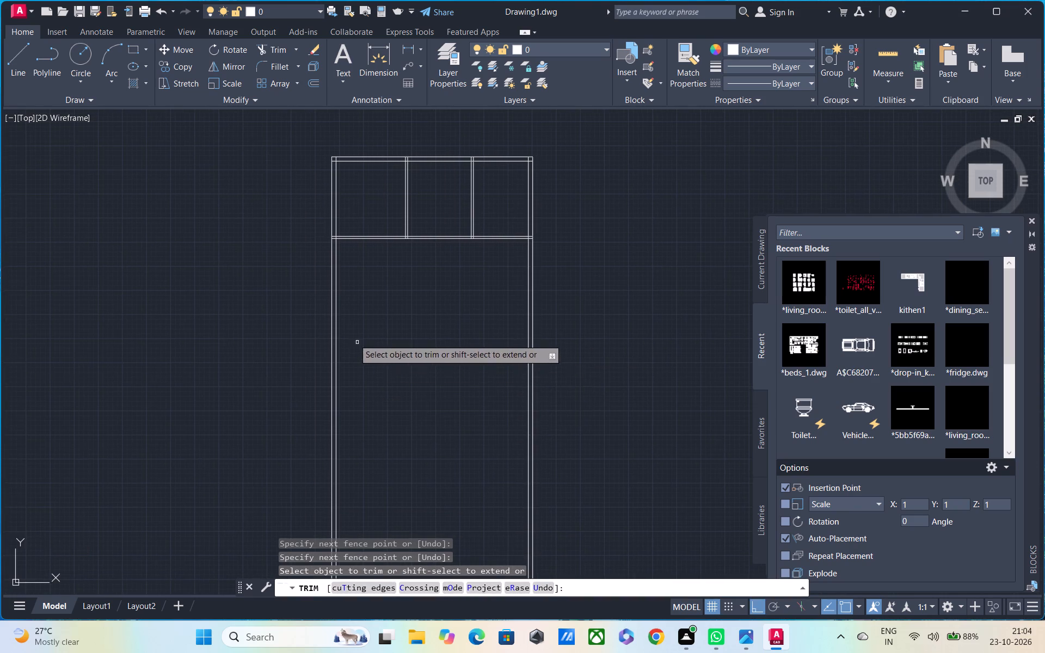
{"action": "scroll", "coordinate": [348, 325], "scroll_direction": "up", "scroll_amount": 2}
{"action": "middle_click_drag", "start_coordinate": [346, 317], "coordinate": [372, 451]}
{"action": "key", "text": "space"}
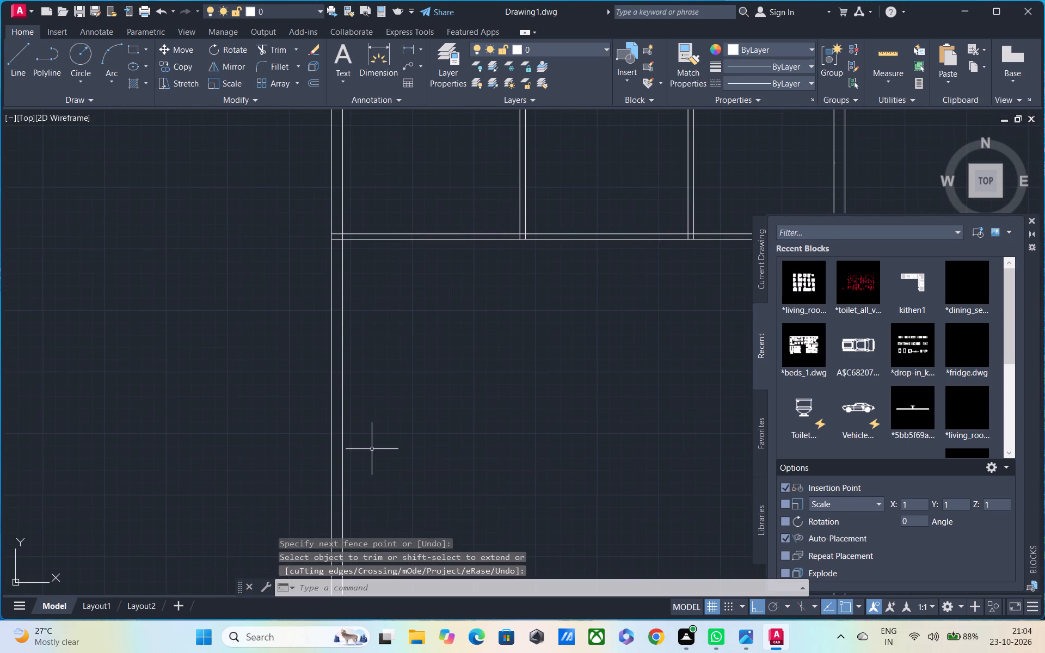
Offset the left outer wall's inner line 7'8" to the right, and offset the resulting line 4.5" further to form a vertical partition.
{"action": "middle_click_drag", "start_coordinate": [369, 446], "coordinate": [364, 479]}
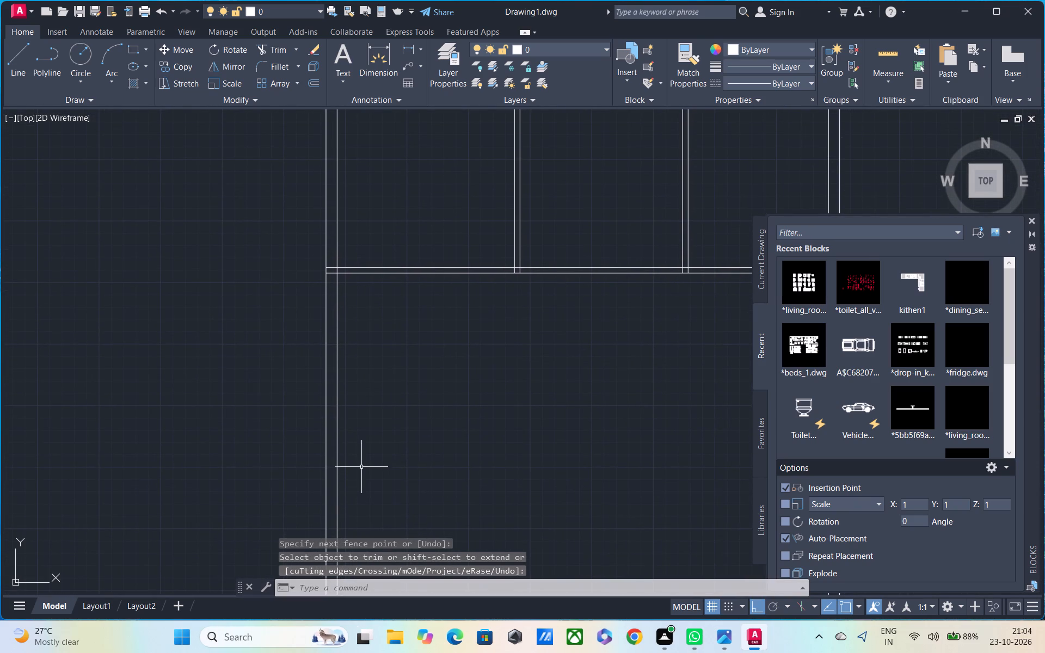
{"action": "middle_click_drag", "start_coordinate": [361, 460], "coordinate": [334, 433]}
{"action": "type", "text": "O"}
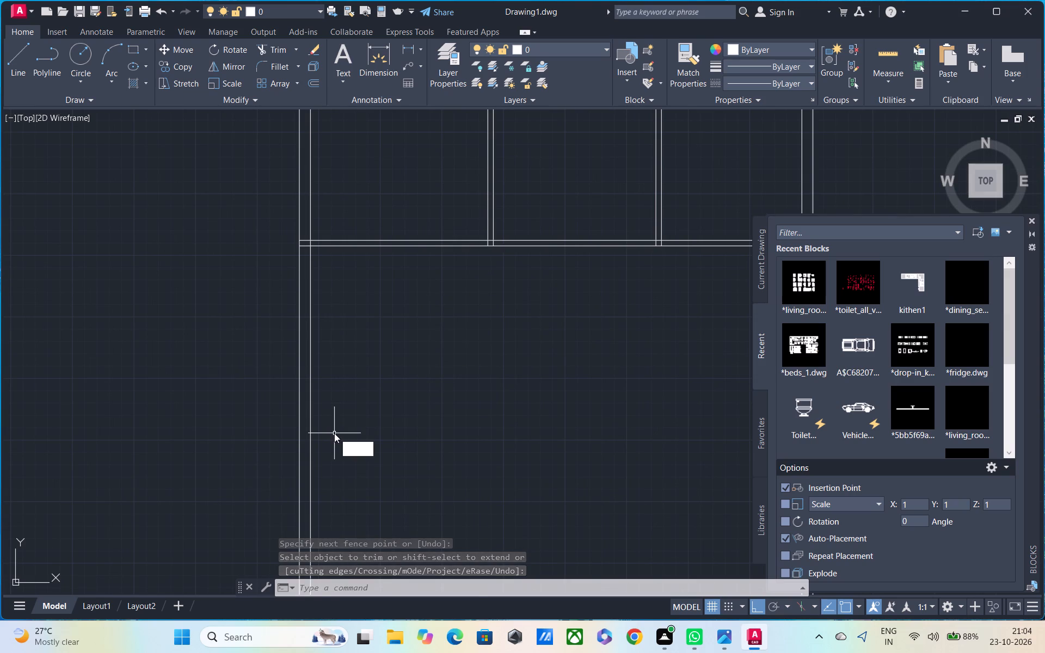
{"action": "key", "text": "space"}
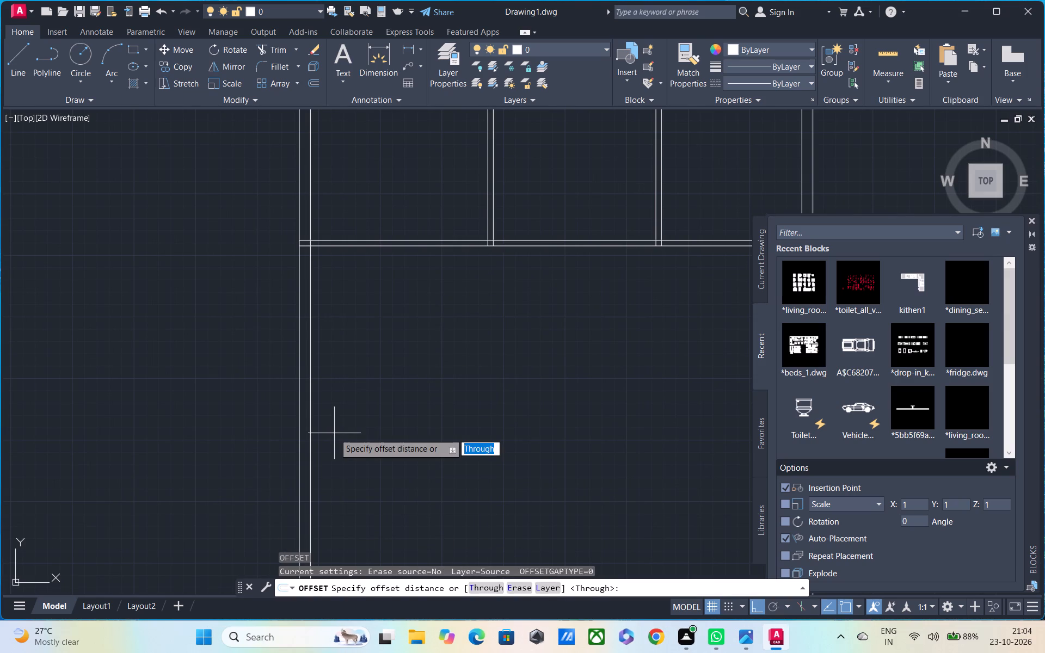
{"action": "type", "text": "7'8\""}
{"action": "key", "text": "Return"}
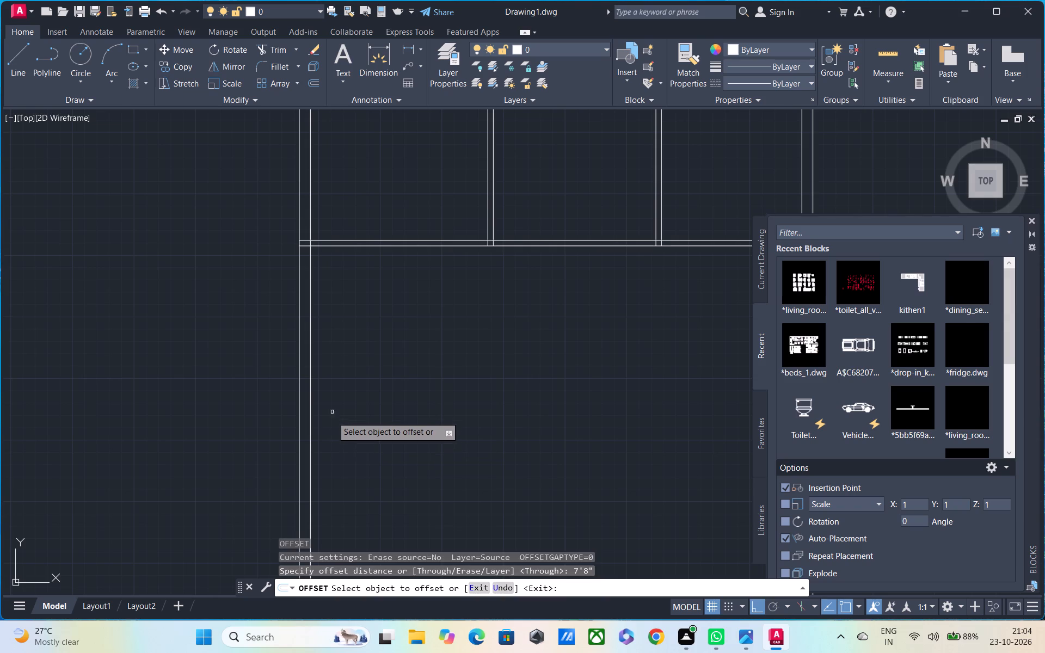
{"action": "left_click", "coordinate": [310, 390]}
{"action": "left_click", "coordinate": [356, 391]}
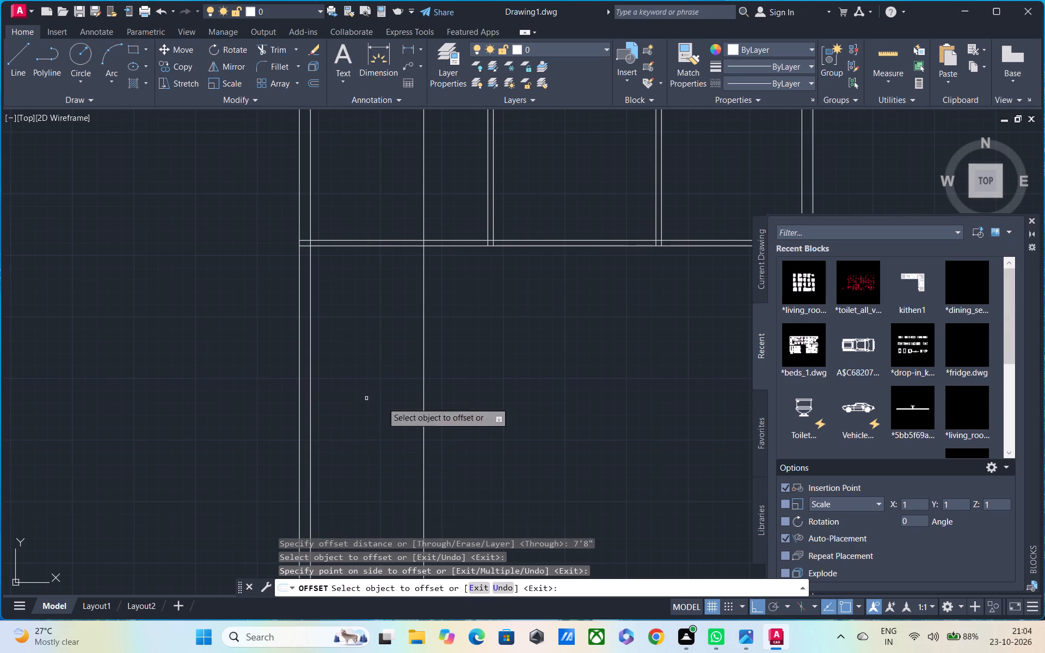
{"action": "left_click", "coordinate": [423, 371]}
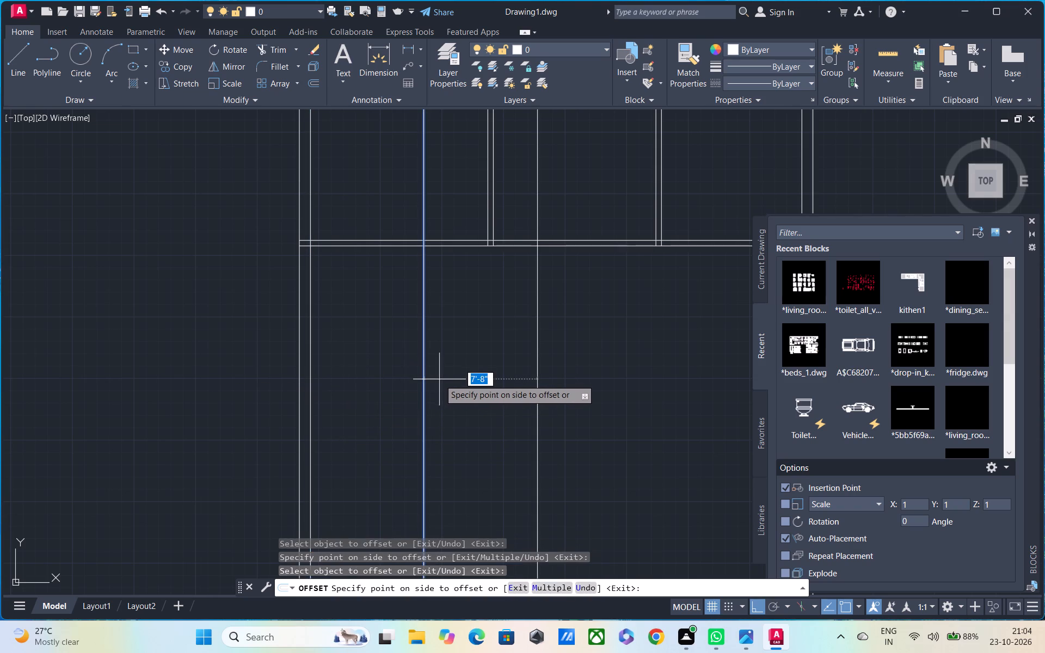
{"action": "type", "text": "4.5\""}
{"action": "key", "text": "Return"}
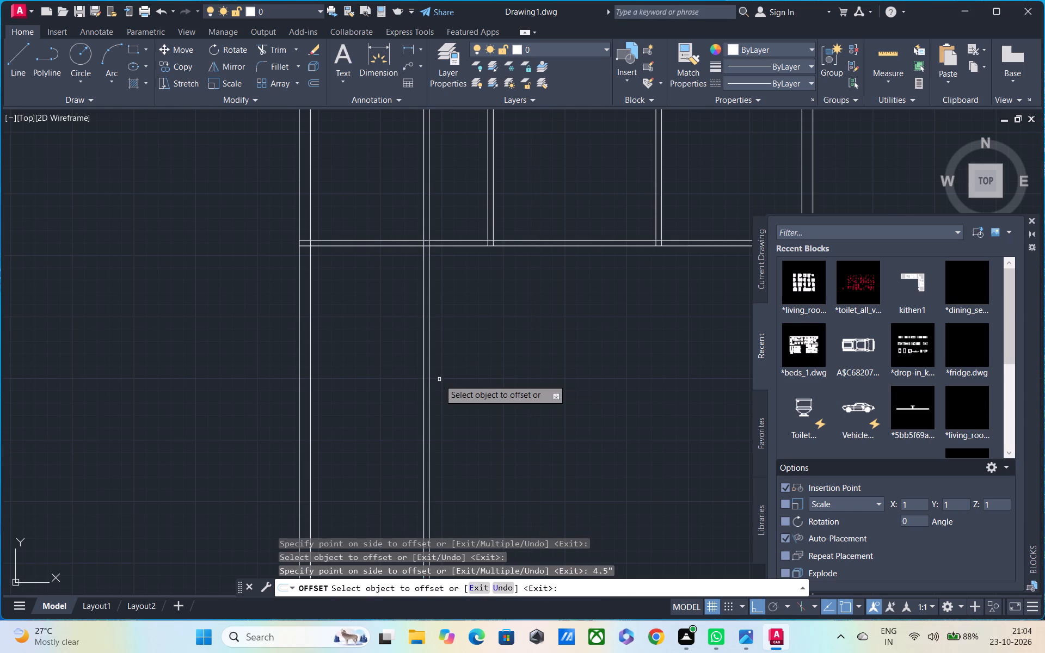
Offset the horizontal partition's lower line 6'4" downward, and offset the resulting line 4.5" further down to form a second horizontal partition.
{"action": "scroll", "coordinate": [439, 365], "scroll_direction": "down", "scroll_amount": 3}
{"action": "middle_click_drag", "start_coordinate": [443, 368], "coordinate": [445, 304]}
{"action": "scroll", "coordinate": [427, 297], "scroll_direction": "up", "scroll_amount": 3}
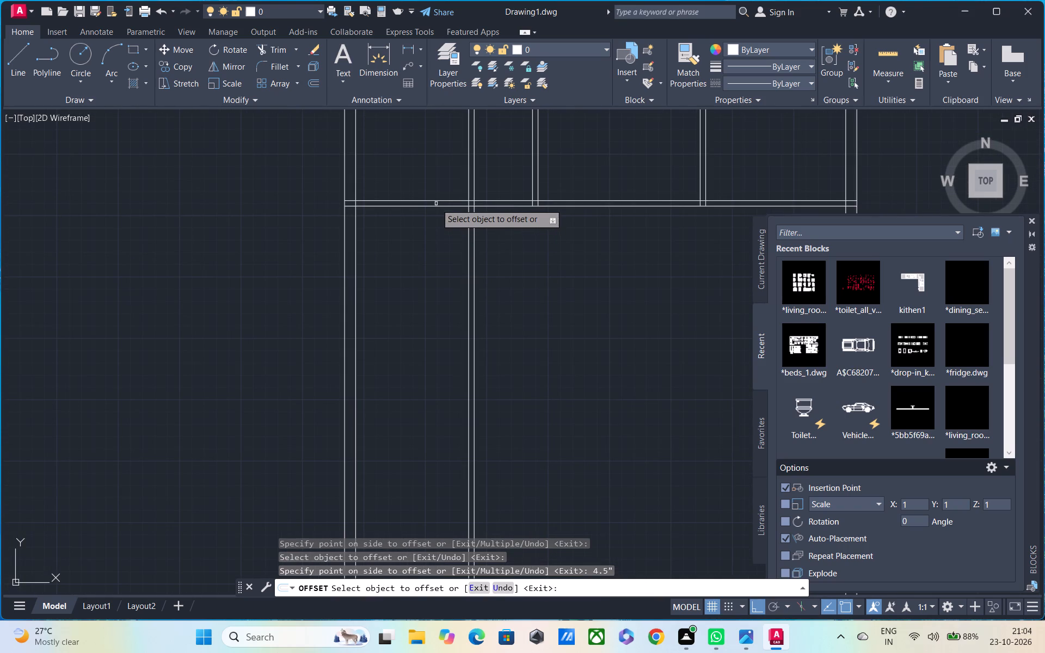
{"action": "left_click", "coordinate": [434, 206]}
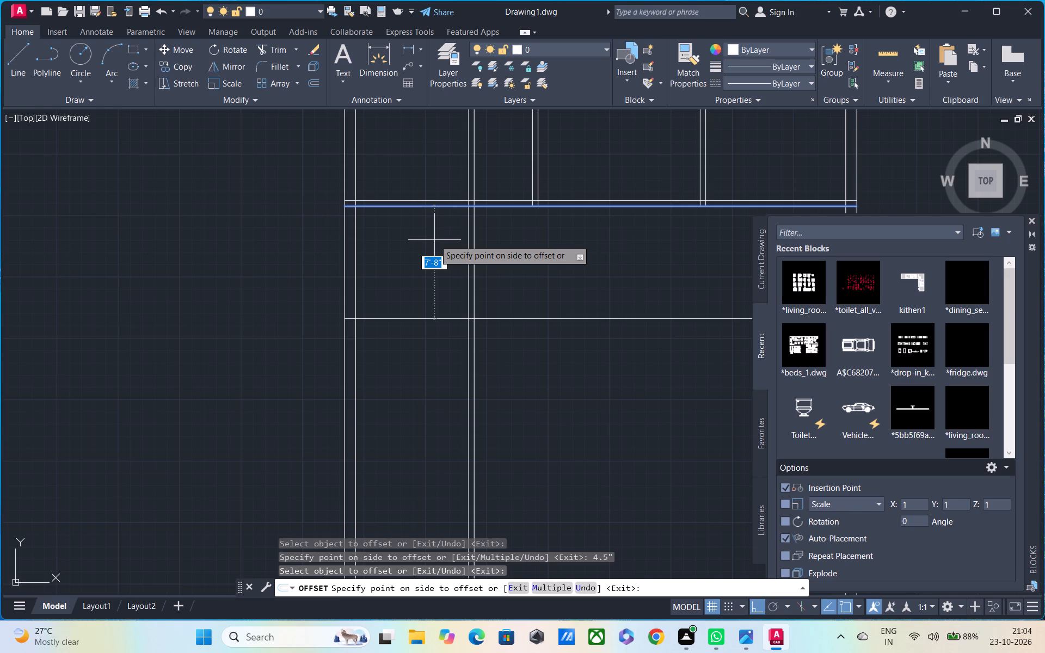
{"action": "type", "text": "6'4\""}
{"action": "key", "text": "Return"}
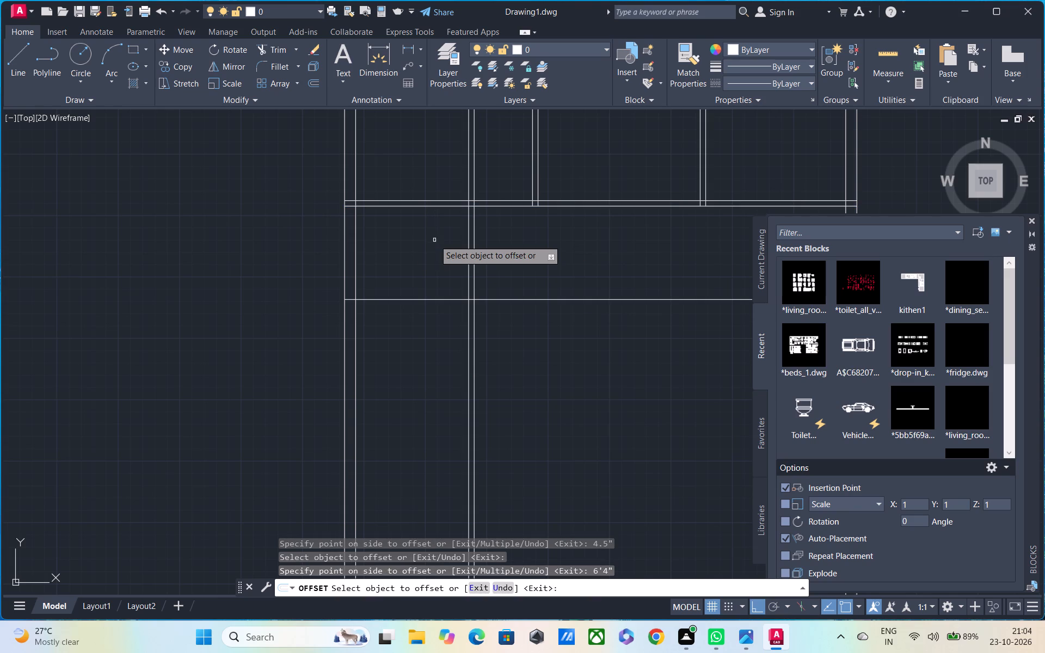
{"action": "left_click", "coordinate": [441, 300]}
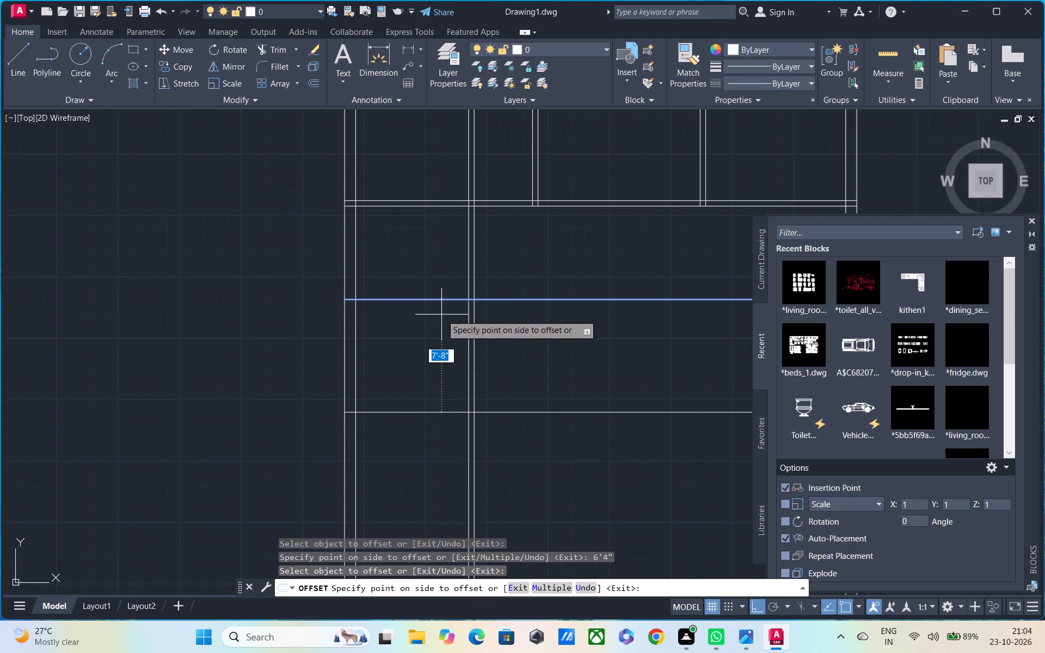
{"action": "type", "text": "4.5\""}
{"action": "key", "text": "Return"}
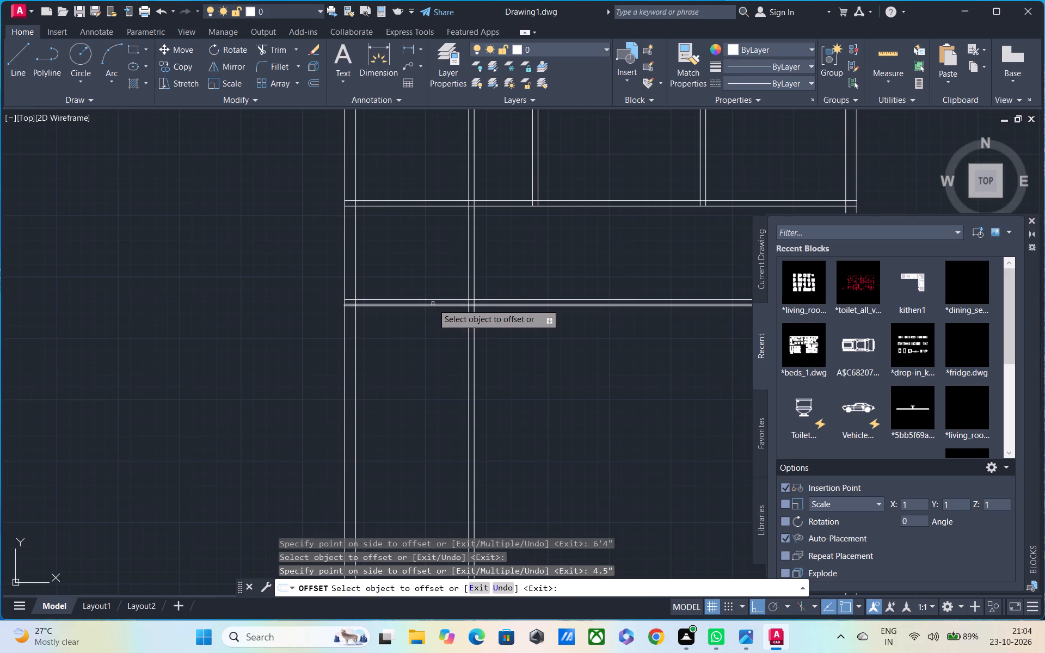
Offset the second horizontal partition's lower line 8' downward, and offset the resulting line 4.5" further down to form a third horizontal partition.
{"action": "left_click", "coordinate": [433, 304]}
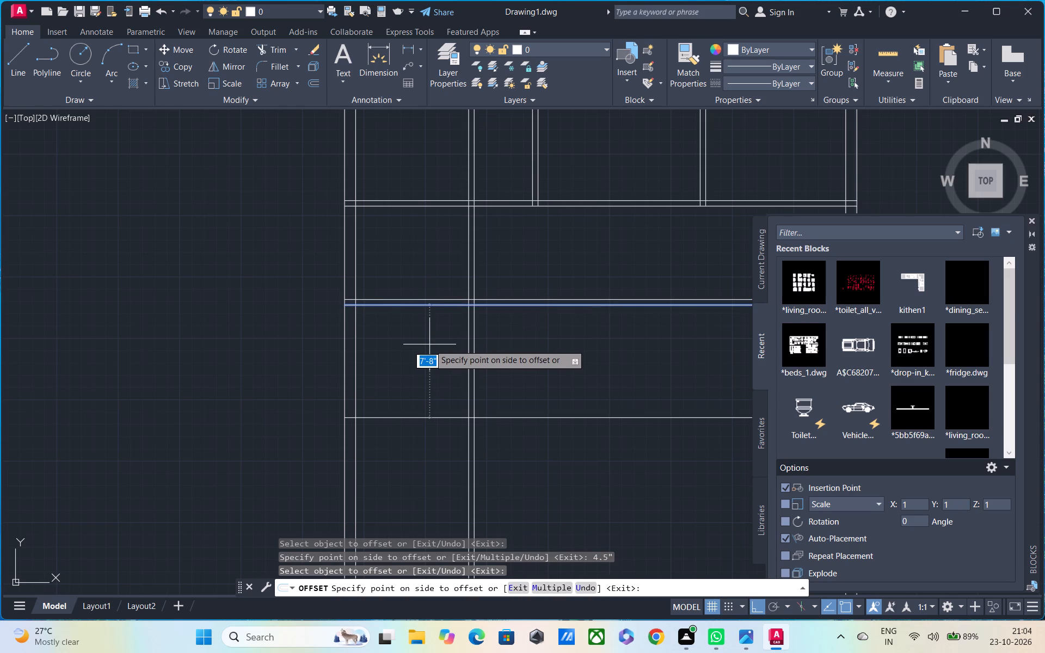
{"action": "key", "text": "8"}
{"action": "key", "text": "apostrophe"}
{"action": "key", "text": "Return"}
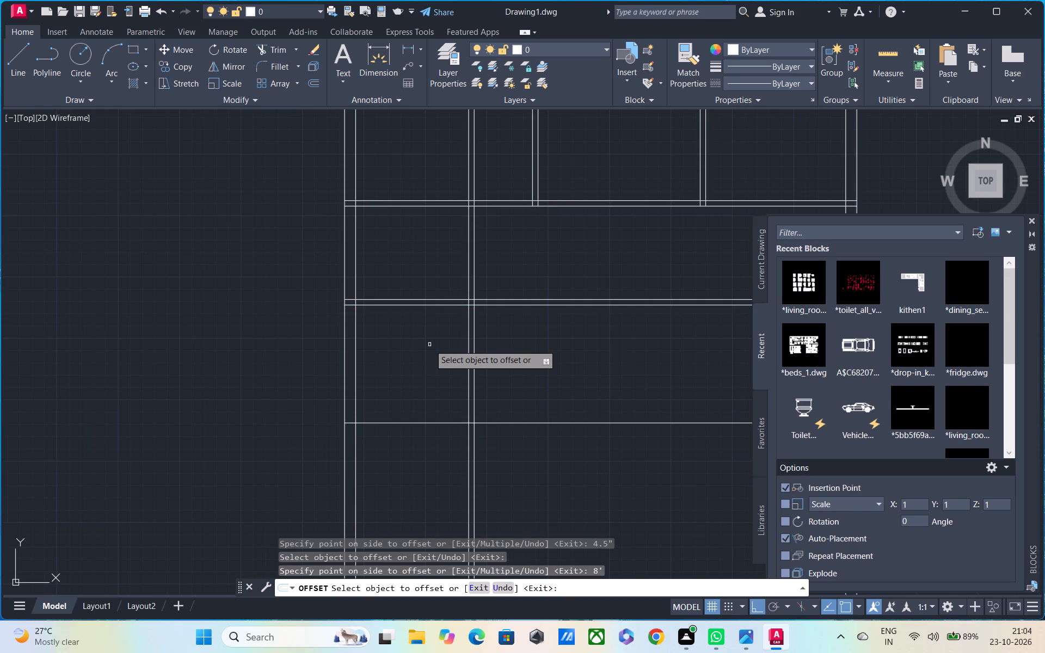
{"action": "left_click", "coordinate": [380, 422]}
{"action": "type", "text": "4.5"}
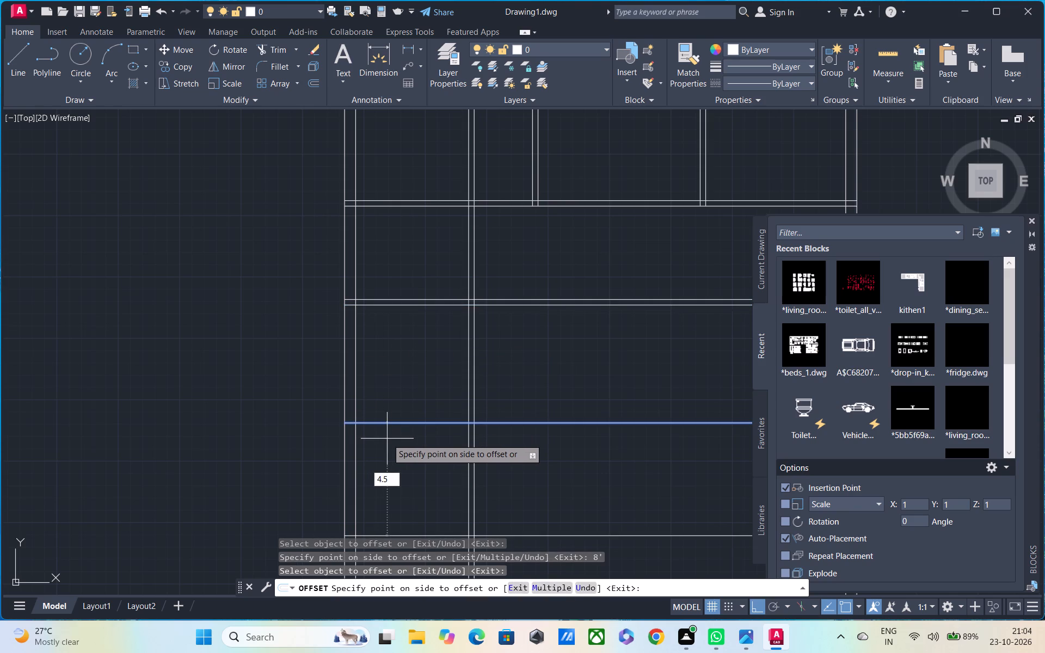
{"action": "key", "text": "shift+quotedbl"}
{"action": "key", "text": "Return"}
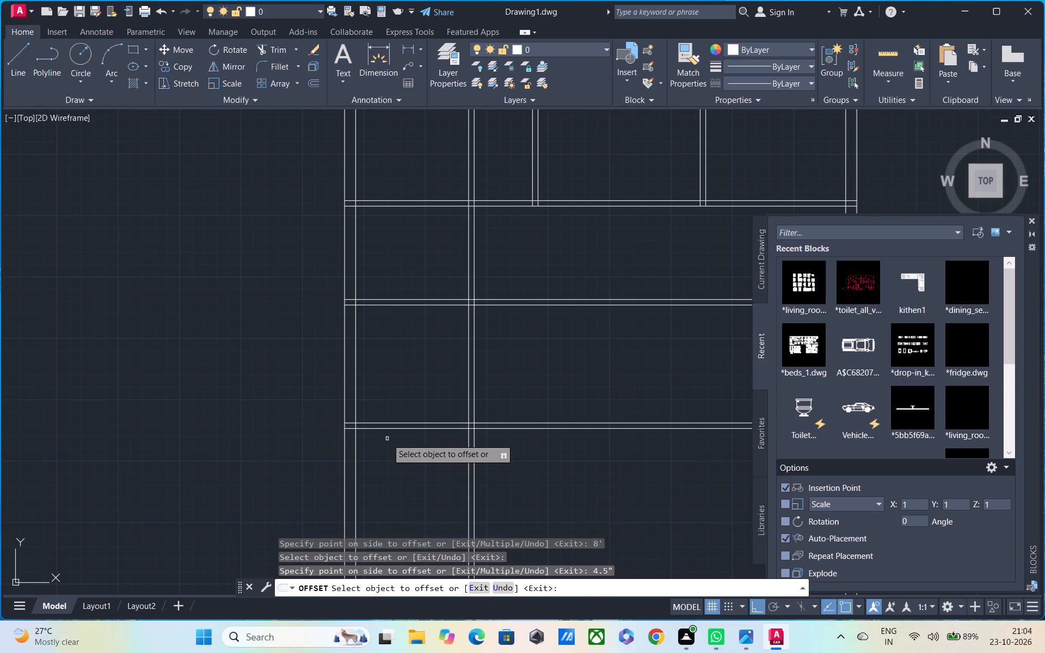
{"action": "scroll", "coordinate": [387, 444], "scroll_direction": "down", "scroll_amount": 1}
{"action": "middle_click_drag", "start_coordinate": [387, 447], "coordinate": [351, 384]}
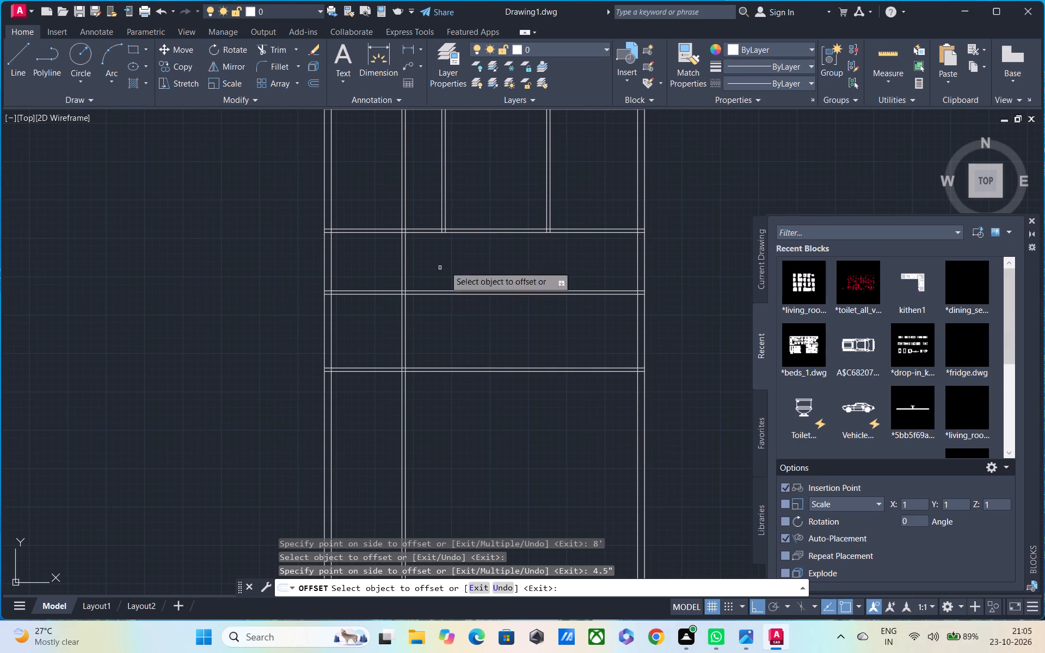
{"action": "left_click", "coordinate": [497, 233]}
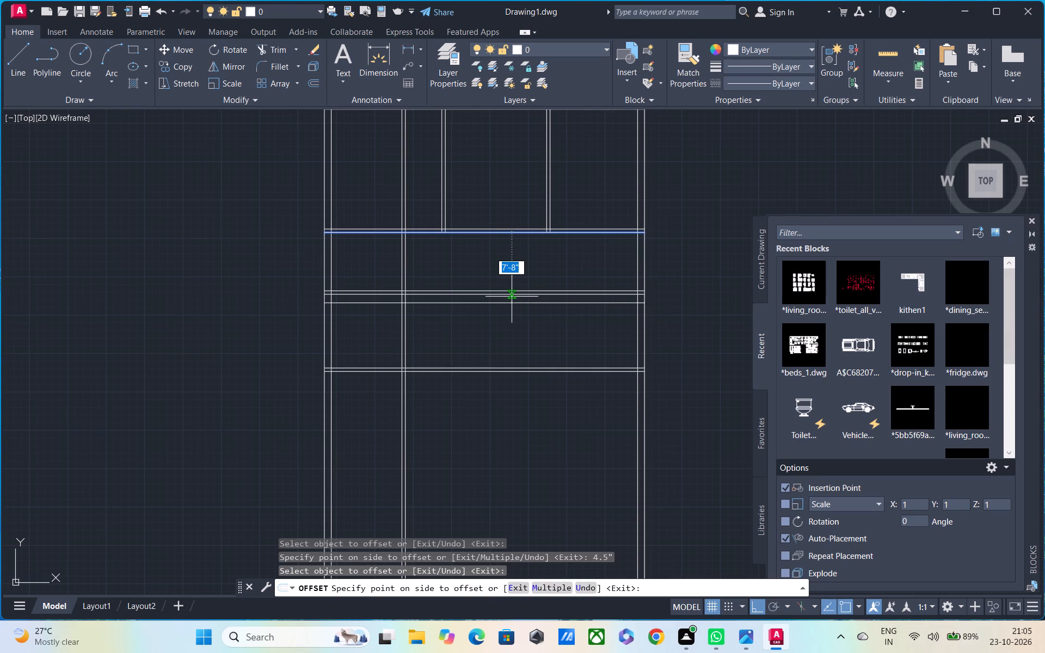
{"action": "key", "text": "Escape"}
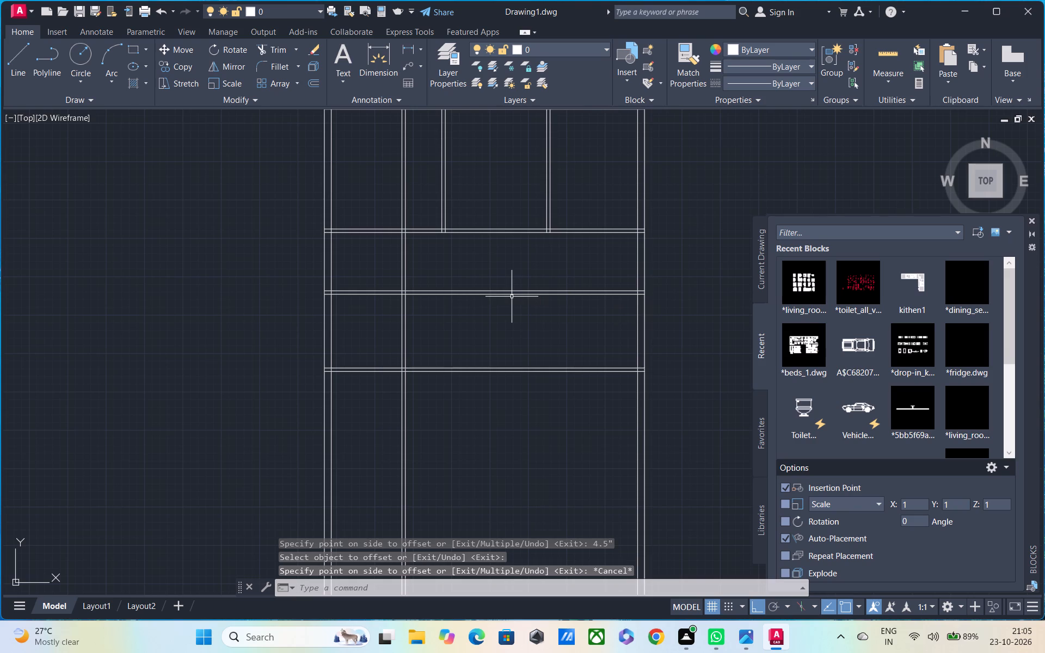
Trim away the lines of the two lower horizontal partitions between the new vertical partition and the right outer wall.
{"action": "type", "text": "TR"}
{"action": "key", "text": "space"}
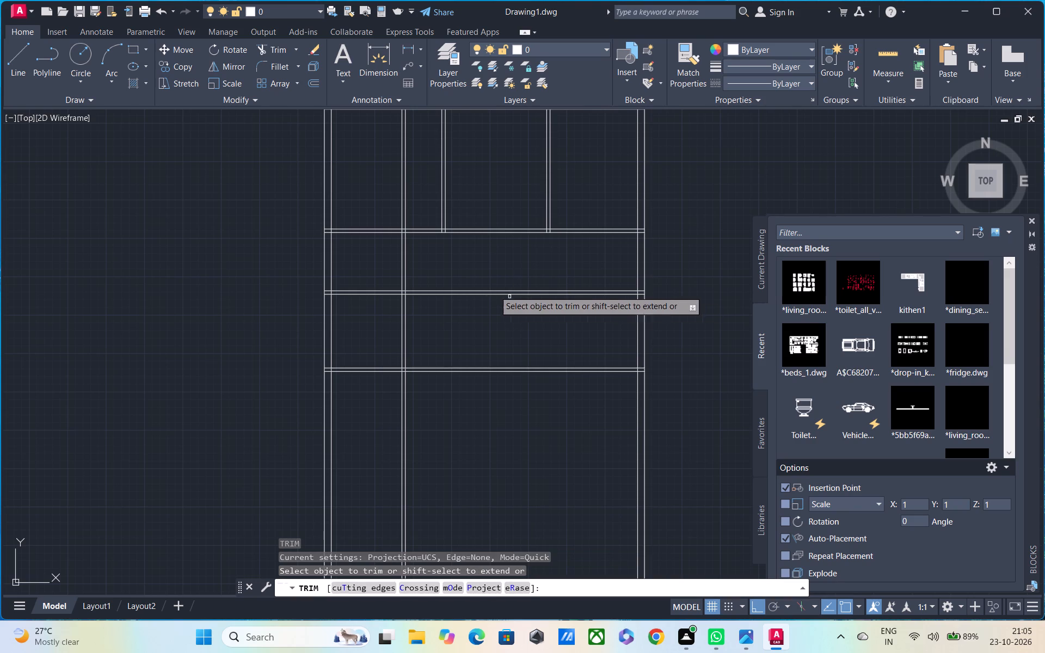
{"action": "left_click_drag", "start_coordinate": [497, 262], "coordinate": [504, 390]}
Trim away the new vertical partition's lines above the first horizontal partition, including the short pieces inside the top outer wall.
{"action": "middle_click_drag", "start_coordinate": [487, 350], "coordinate": [544, 456]}
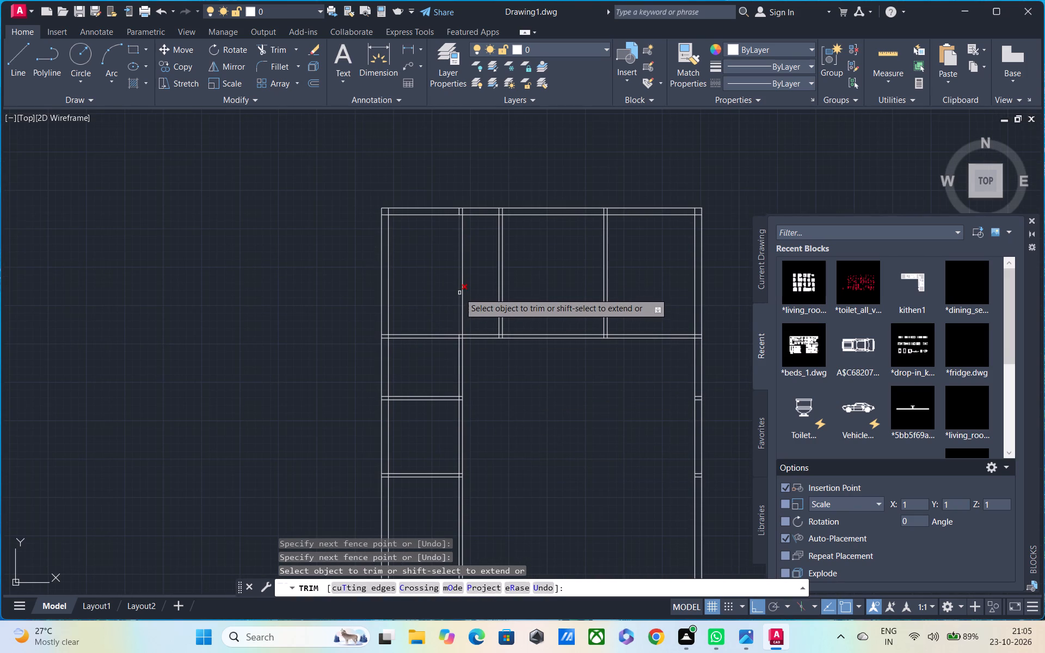
{"action": "scroll", "coordinate": [459, 293], "scroll_direction": "up", "scroll_amount": 1}
{"action": "left_click_drag", "start_coordinate": [491, 280], "coordinate": [439, 311]}
{"action": "middle_click_drag", "start_coordinate": [452, 245], "coordinate": [454, 249]}
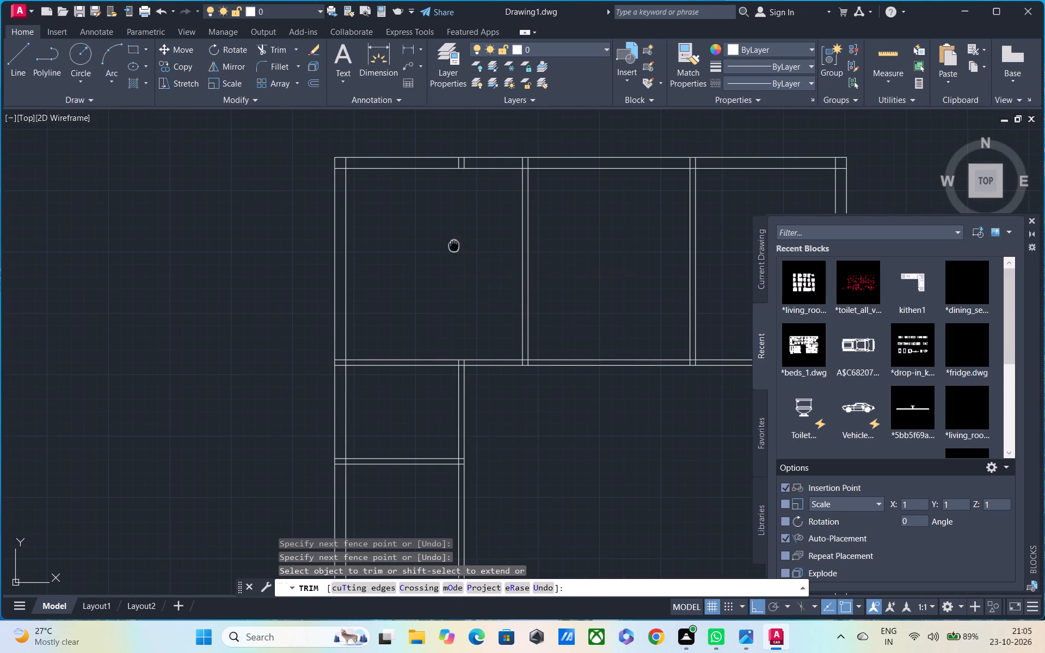
{"action": "middle_click_drag", "start_coordinate": [454, 249], "coordinate": [464, 357]}
{"action": "scroll", "coordinate": [475, 305], "scroll_direction": "up", "scroll_amount": 3}
{"action": "middle_click_drag", "start_coordinate": [477, 268], "coordinate": [481, 417]}
{"action": "scroll", "coordinate": [478, 356], "scroll_direction": "up", "scroll_amount": 1}
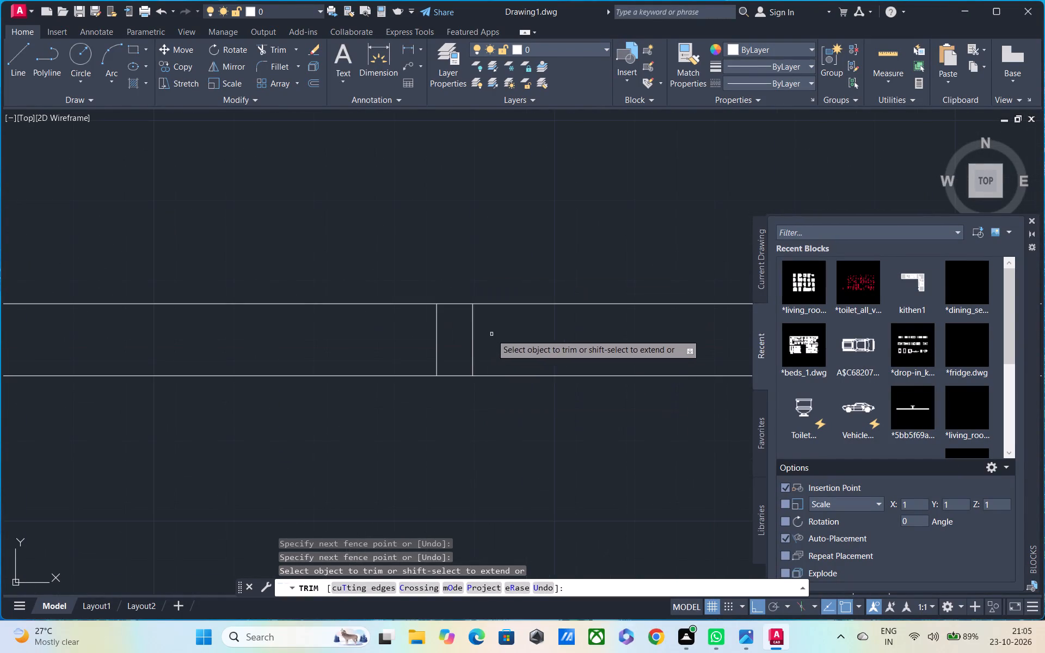
{"action": "left_click_drag", "start_coordinate": [491, 334], "coordinate": [373, 347]}
Trim the overlapping lines where the first horizontal partition meets the left outer wall to open the junction.
{"action": "scroll", "coordinate": [379, 334], "scroll_direction": "down", "scroll_amount": 4}
{"action": "middle_click_drag", "start_coordinate": [328, 383], "coordinate": [347, 278]}
{"action": "middle_click_drag", "start_coordinate": [349, 507], "coordinate": [349, 393]}
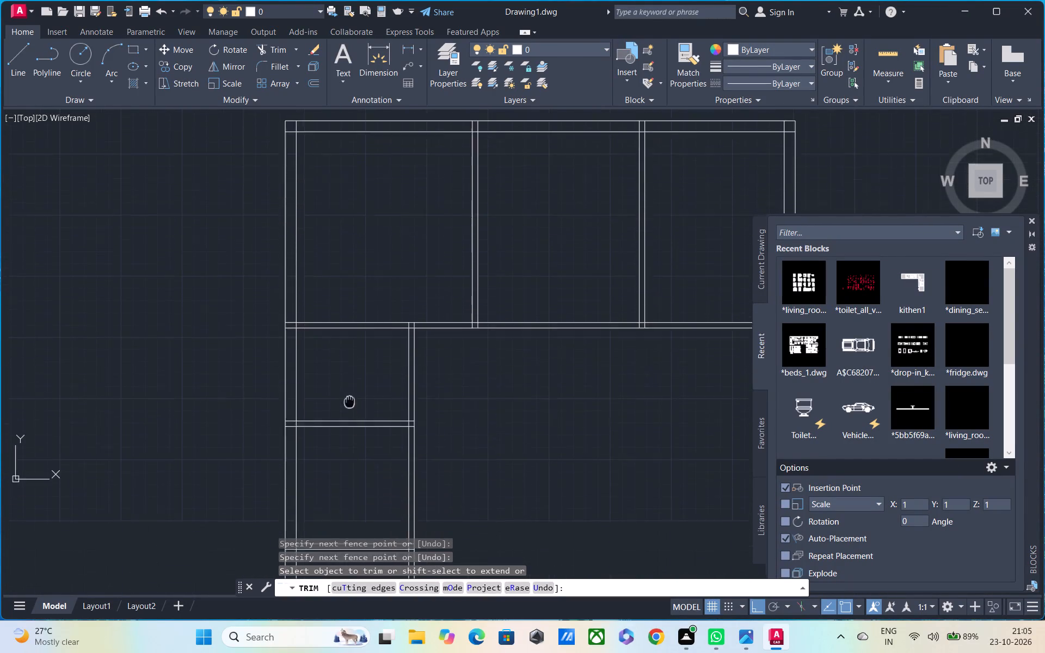
{"action": "middle_click_drag", "start_coordinate": [349, 393], "coordinate": [349, 379]}
{"action": "scroll", "coordinate": [272, 321], "scroll_direction": "up", "scroll_amount": 2}
{"action": "scroll", "coordinate": [303, 270], "scroll_direction": "up", "scroll_amount": 3}
{"action": "left_click_drag", "start_coordinate": [323, 272], "coordinate": [360, 421]}
{"action": "left_click_drag", "start_coordinate": [360, 367], "coordinate": [462, 338]}
Trim the overlapping lines where the second horizontal partition meets the left outer wall to open the junction.
{"action": "scroll", "coordinate": [445, 338], "scroll_direction": "down", "scroll_amount": 4}
{"action": "middle_click_drag", "start_coordinate": [408, 427], "coordinate": [390, 290]}
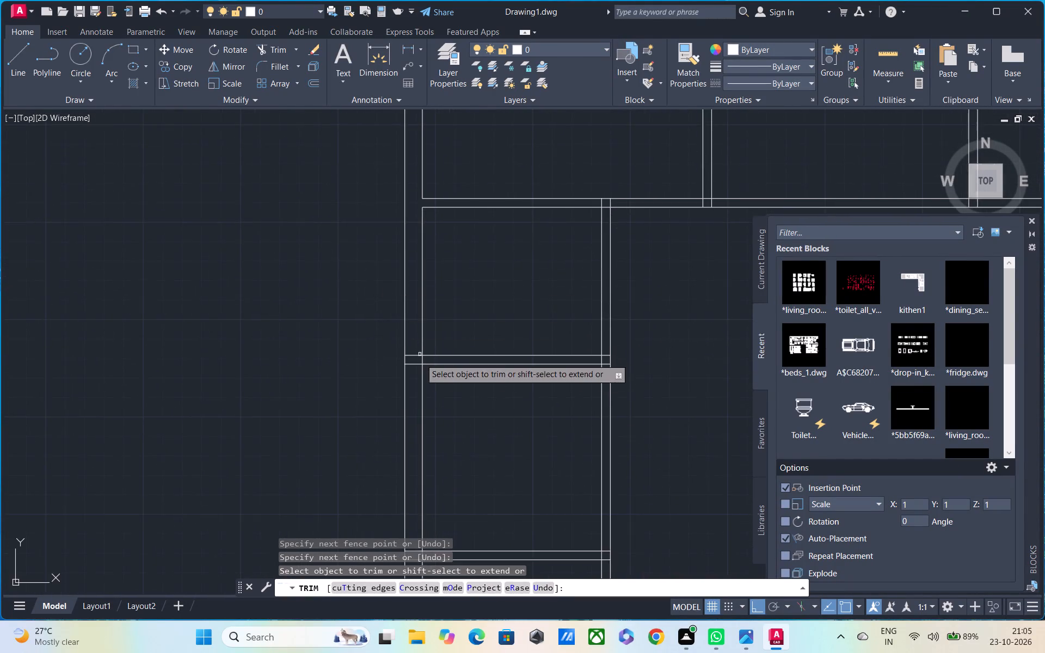
{"action": "scroll", "coordinate": [420, 361], "scroll_direction": "up", "scroll_amount": 3}
{"action": "left_click_drag", "start_coordinate": [413, 290], "coordinate": [413, 395]}
{"action": "left_click_drag", "start_coordinate": [403, 374], "coordinate": [426, 363]}
{"action": "left_click_drag", "start_coordinate": [426, 363], "coordinate": [429, 363]}
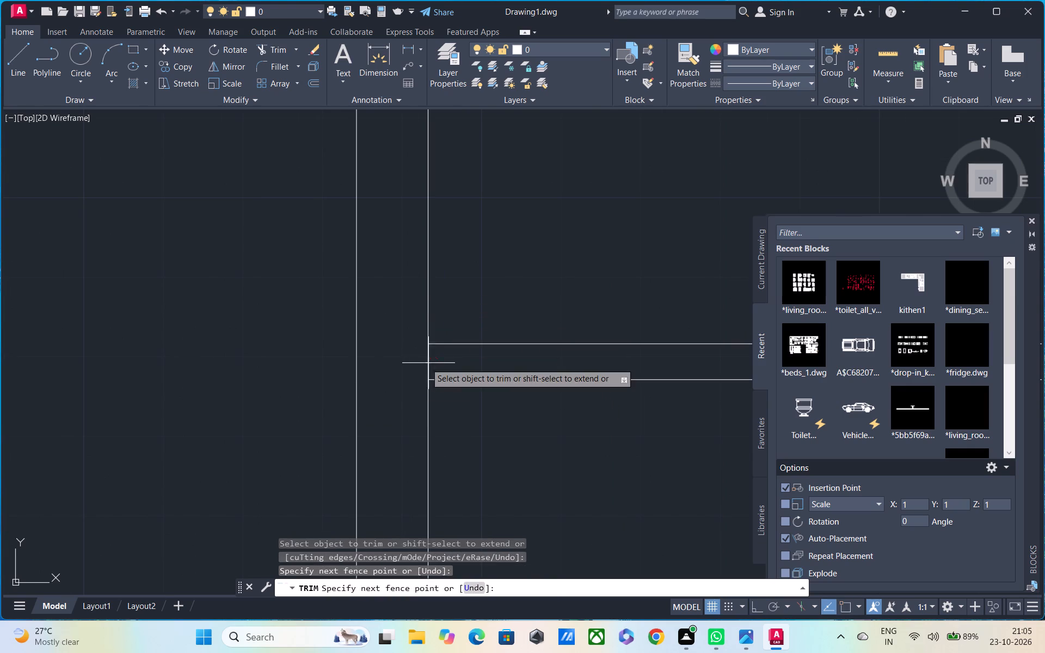
{"action": "left_click_drag", "start_coordinate": [429, 363], "coordinate": [435, 363]}
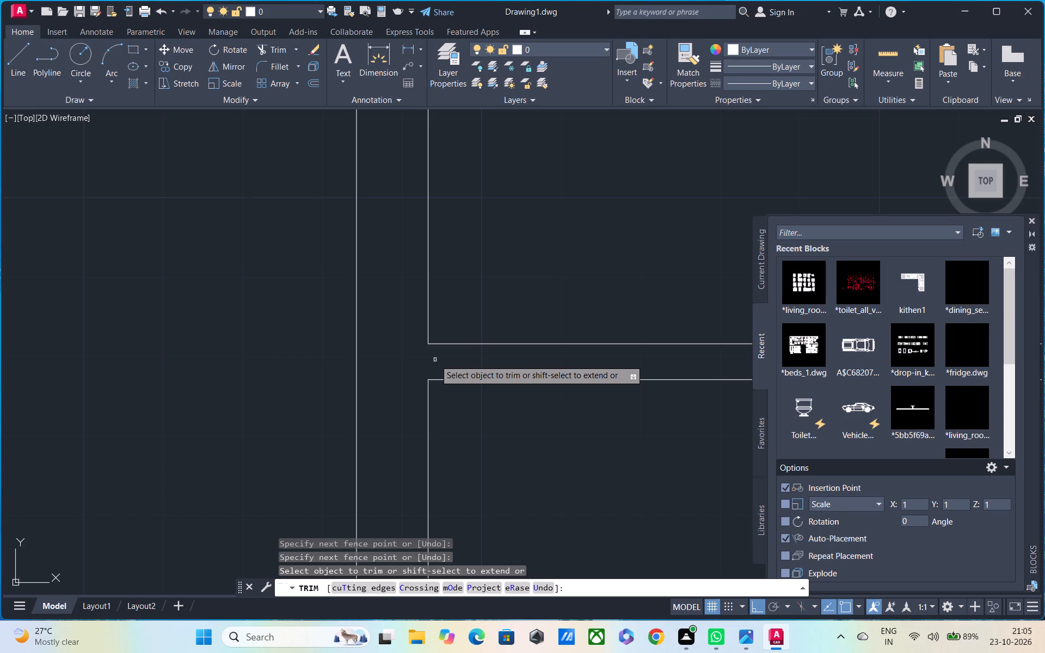
Trim away both lines of the left vertical partition below the third horizontal partition.
{"action": "scroll", "coordinate": [435, 360], "scroll_direction": "up", "scroll_amount": 1}
{"action": "scroll", "coordinate": [431, 296], "scroll_direction": "down", "scroll_amount": 2}
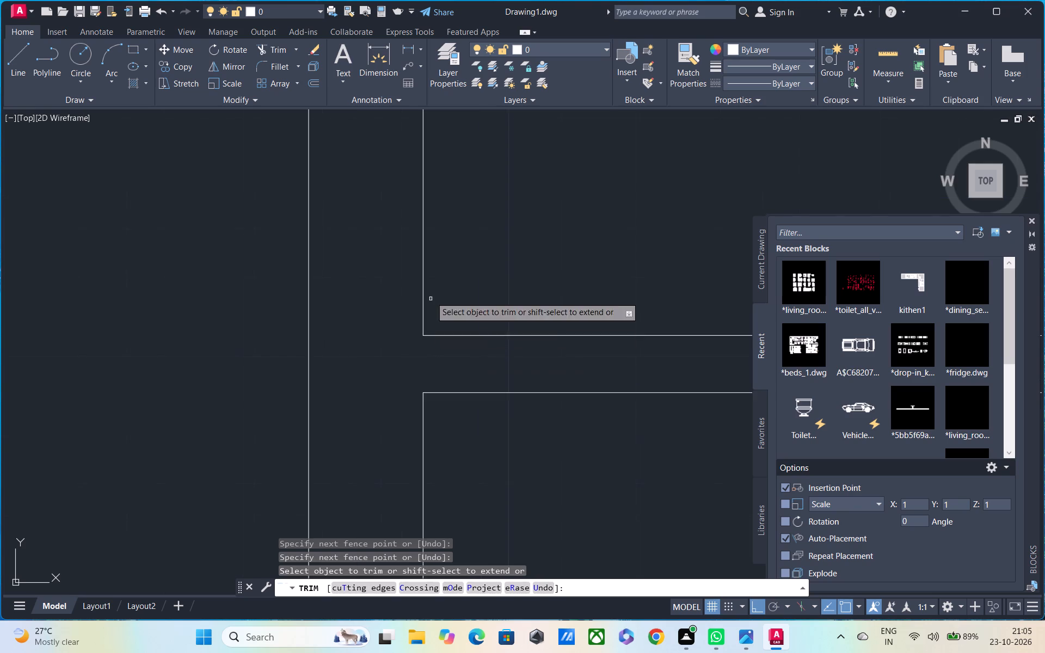
{"action": "scroll", "coordinate": [431, 295], "scroll_direction": "down", "scroll_amount": 2}
{"action": "scroll", "coordinate": [431, 295], "scroll_direction": "up", "scroll_amount": 1}
{"action": "middle_click_drag", "start_coordinate": [428, 296], "coordinate": [374, 242]}
{"action": "scroll", "coordinate": [361, 244], "scroll_direction": "down", "scroll_amount": 2}
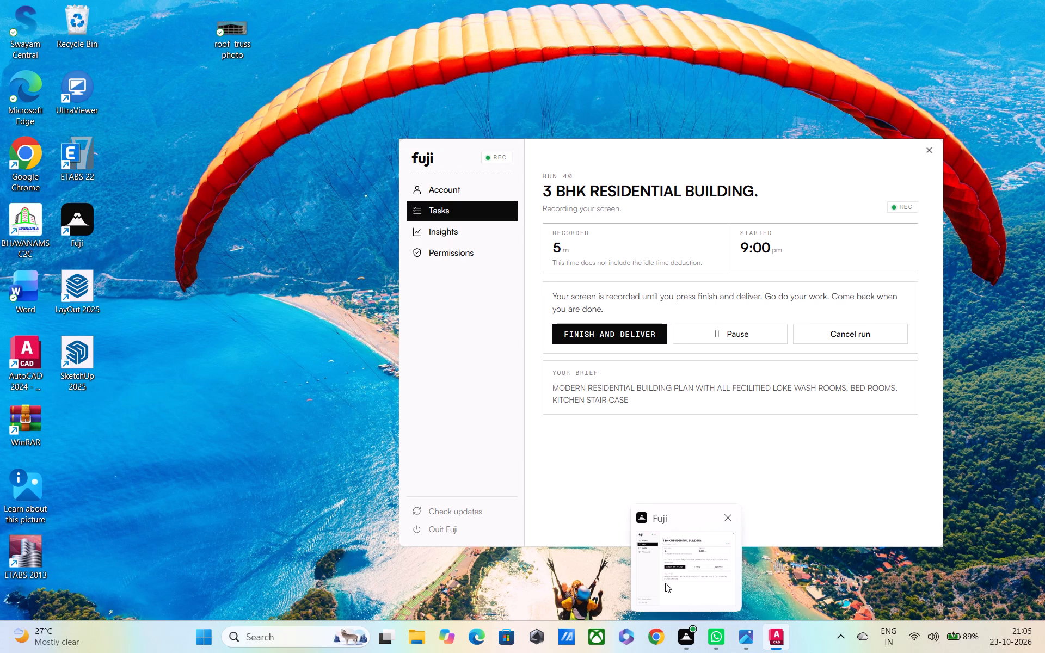
{"action": "scroll", "coordinate": [490, 392], "scroll_direction": "down", "scroll_amount": 1}
{"action": "middle_click_drag", "start_coordinate": [487, 389], "coordinate": [463, 336]}
{"action": "middle_click_drag", "start_coordinate": [460, 343], "coordinate": [461, 281]}
{"action": "scroll", "coordinate": [461, 322], "scroll_direction": "up", "scroll_amount": 1}
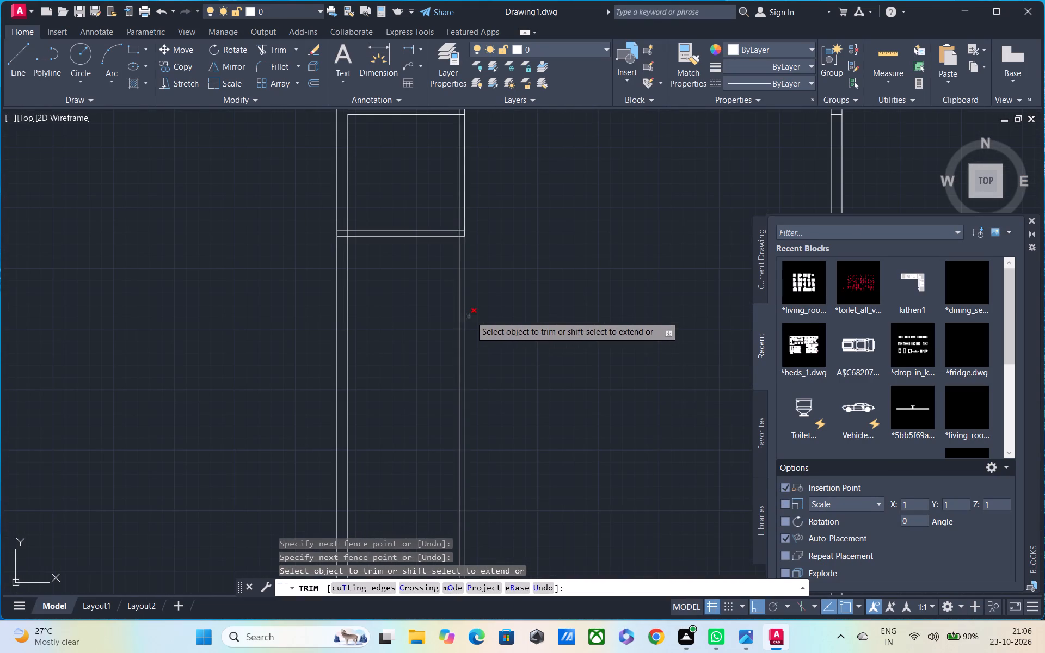
{"action": "middle_click_drag", "start_coordinate": [479, 318], "coordinate": [506, 344]}
{"action": "scroll", "coordinate": [506, 338], "scroll_direction": "up", "scroll_amount": 1}
{"action": "left_click_drag", "start_coordinate": [503, 324], "coordinate": [491, 349]}
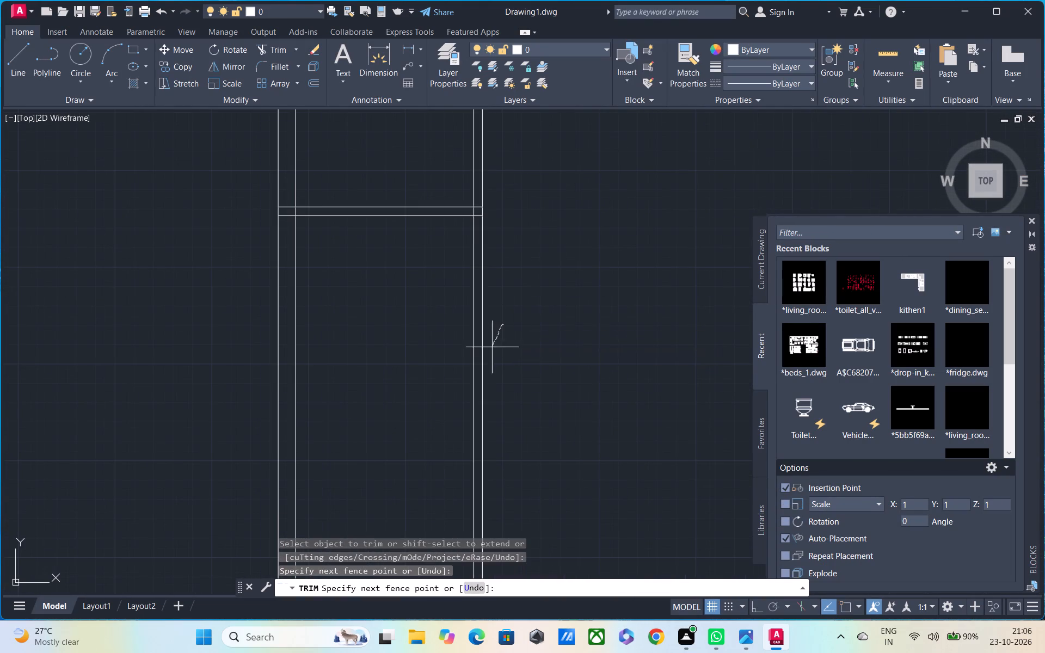
{"action": "left_click_drag", "start_coordinate": [491, 349], "coordinate": [466, 388]}
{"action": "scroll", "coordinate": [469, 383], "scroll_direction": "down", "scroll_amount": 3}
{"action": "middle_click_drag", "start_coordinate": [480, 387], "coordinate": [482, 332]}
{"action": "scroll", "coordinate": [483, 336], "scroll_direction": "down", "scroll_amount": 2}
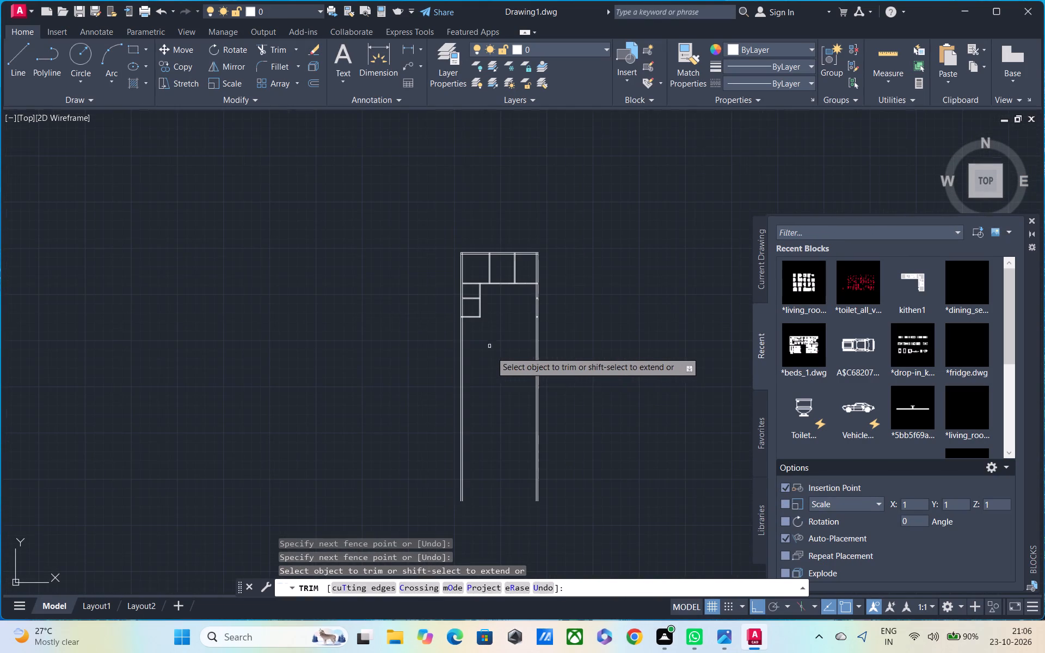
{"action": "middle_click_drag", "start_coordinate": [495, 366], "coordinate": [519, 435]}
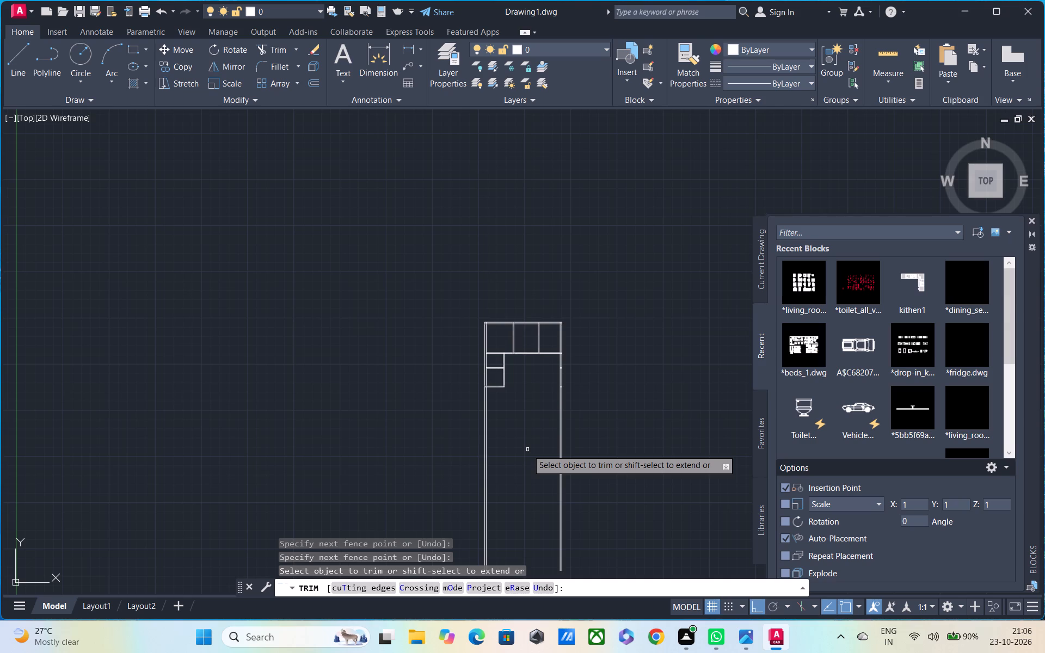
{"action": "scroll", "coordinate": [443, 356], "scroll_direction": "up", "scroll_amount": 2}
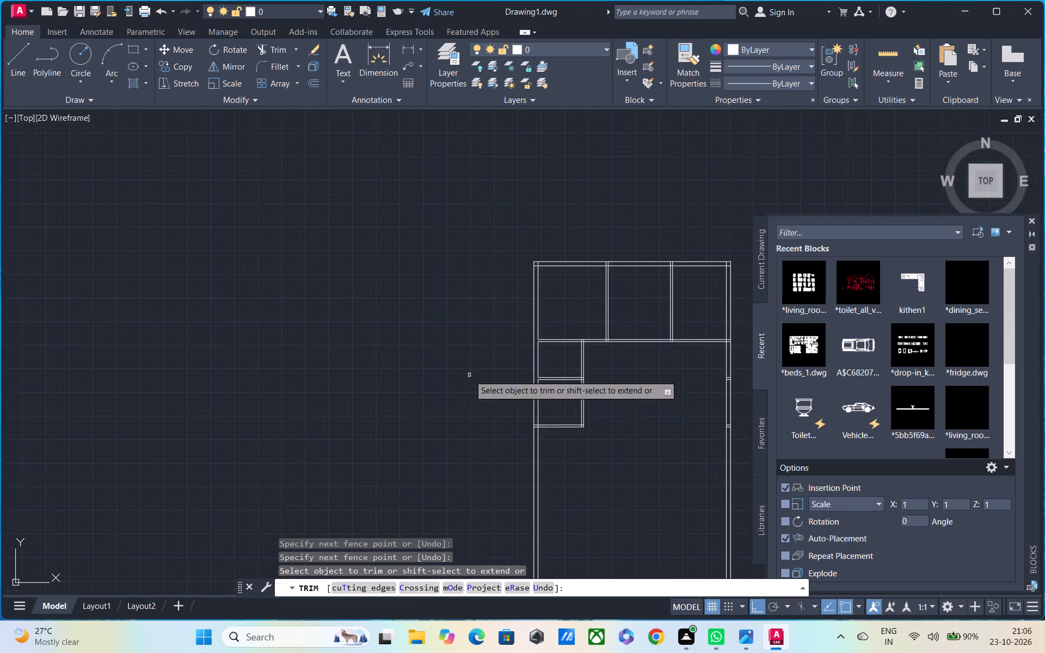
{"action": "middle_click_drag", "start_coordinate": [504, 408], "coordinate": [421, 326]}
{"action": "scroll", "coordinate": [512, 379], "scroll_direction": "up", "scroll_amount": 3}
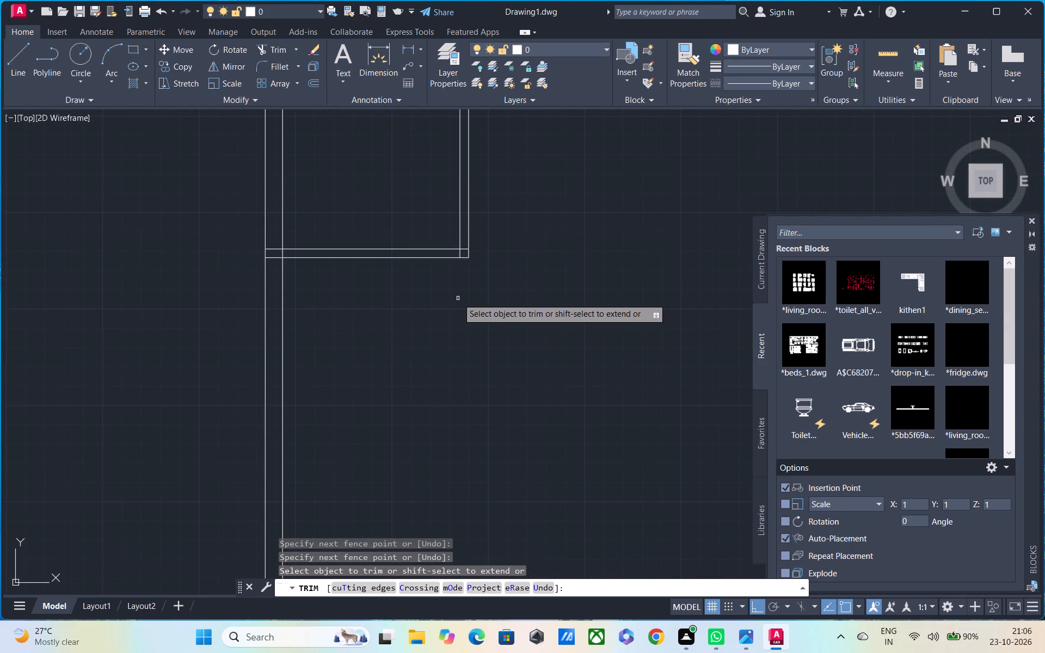
Offset the third horizontal partition's lower line 8' downward, and offset the copy 4.5" downward to form a fourth horizontal partition.
{"action": "key", "text": "space"}
{"action": "type", "text": "O"}
{"action": "key", "text": "space"}
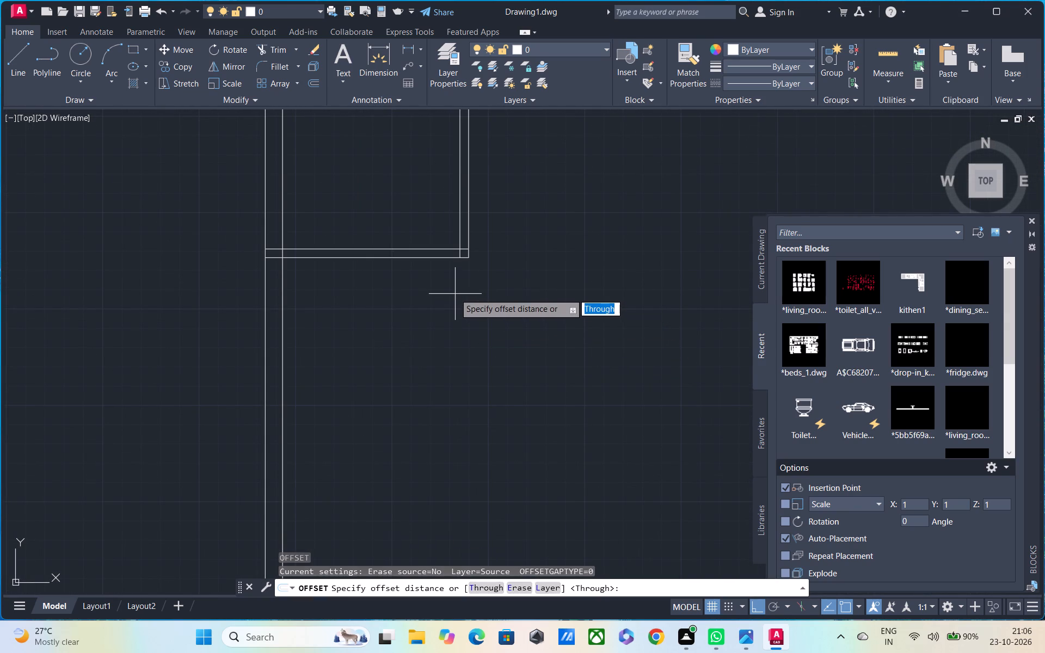
{"action": "type", "text": "8'"}
{"action": "key", "text": "Return"}
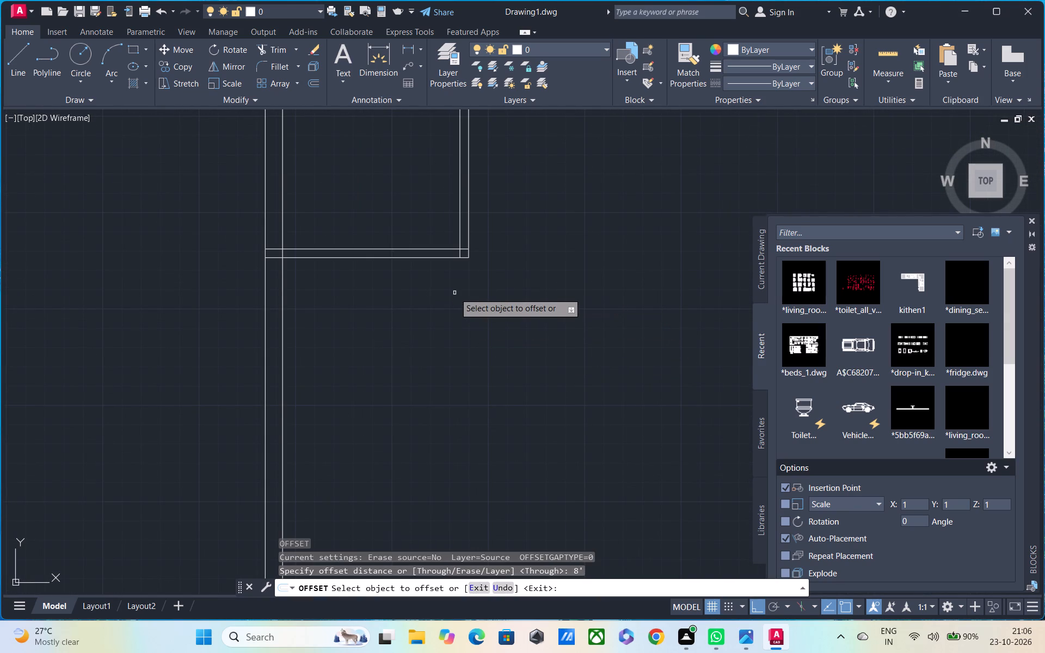
{"action": "left_click", "coordinate": [435, 258]}
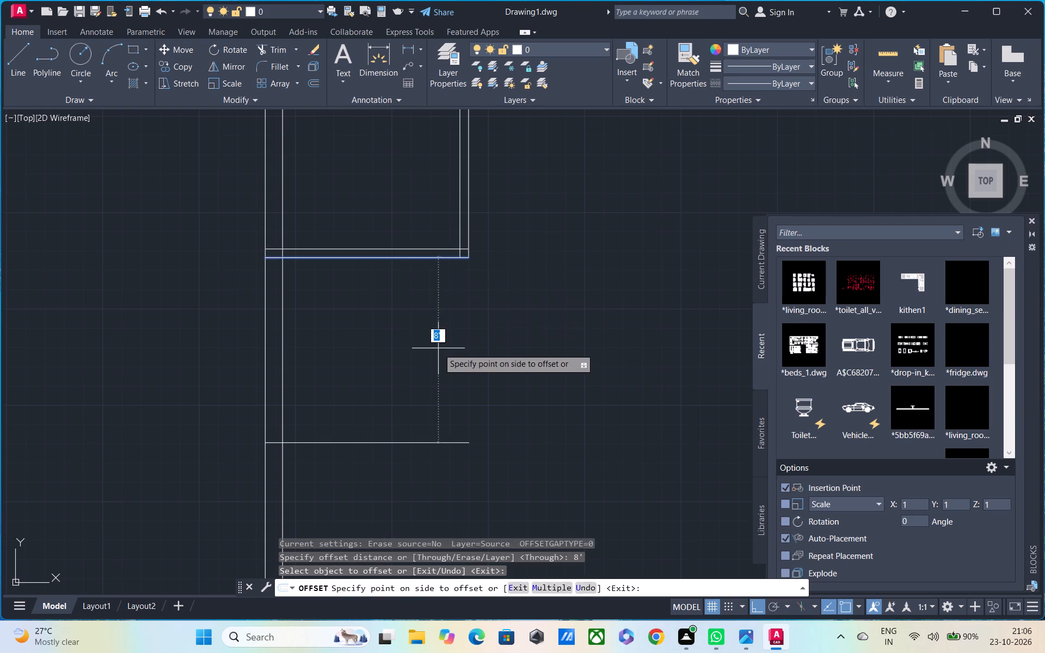
{"action": "left_click", "coordinate": [438, 348]}
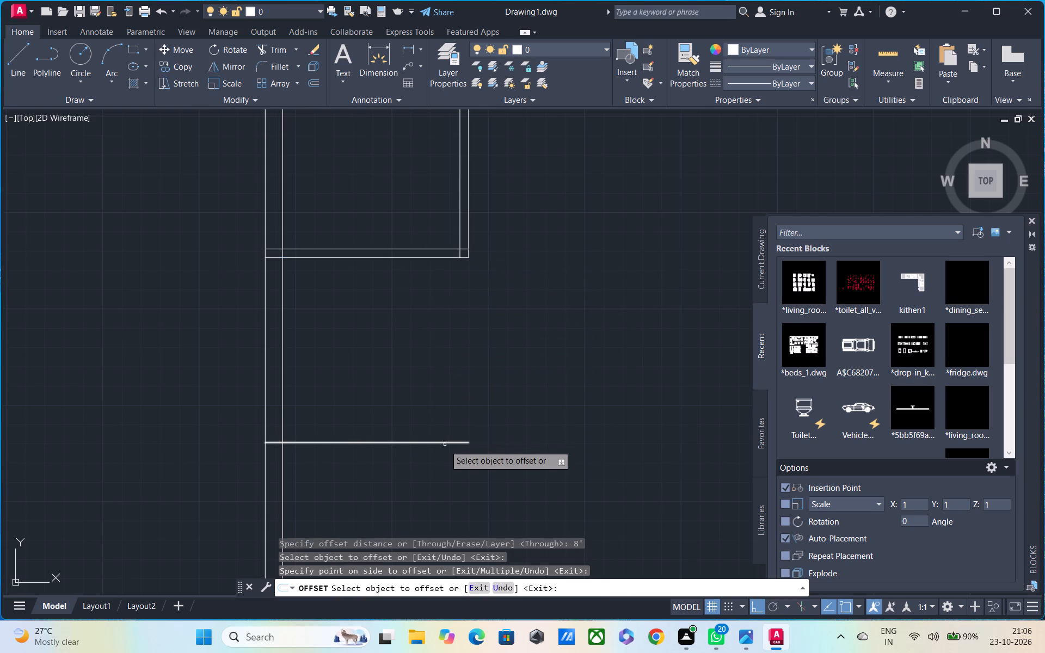
{"action": "left_click", "coordinate": [444, 441]}
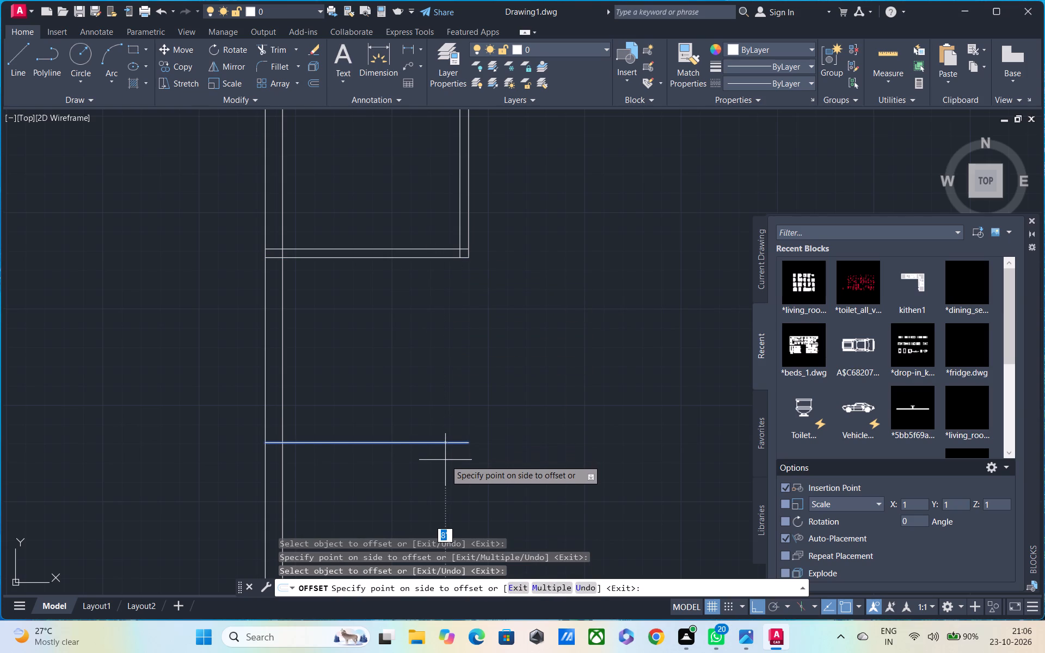
{"action": "type", "text": "4.5"}
{"action": "key", "text": "shift+quotedbl"}
{"action": "key", "text": "Return"}
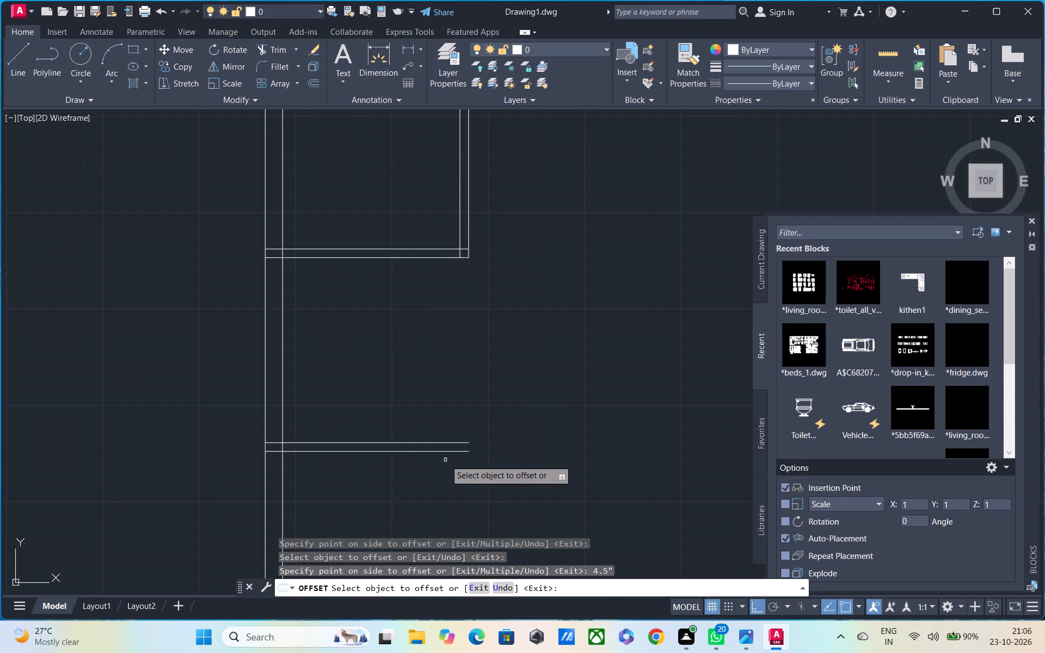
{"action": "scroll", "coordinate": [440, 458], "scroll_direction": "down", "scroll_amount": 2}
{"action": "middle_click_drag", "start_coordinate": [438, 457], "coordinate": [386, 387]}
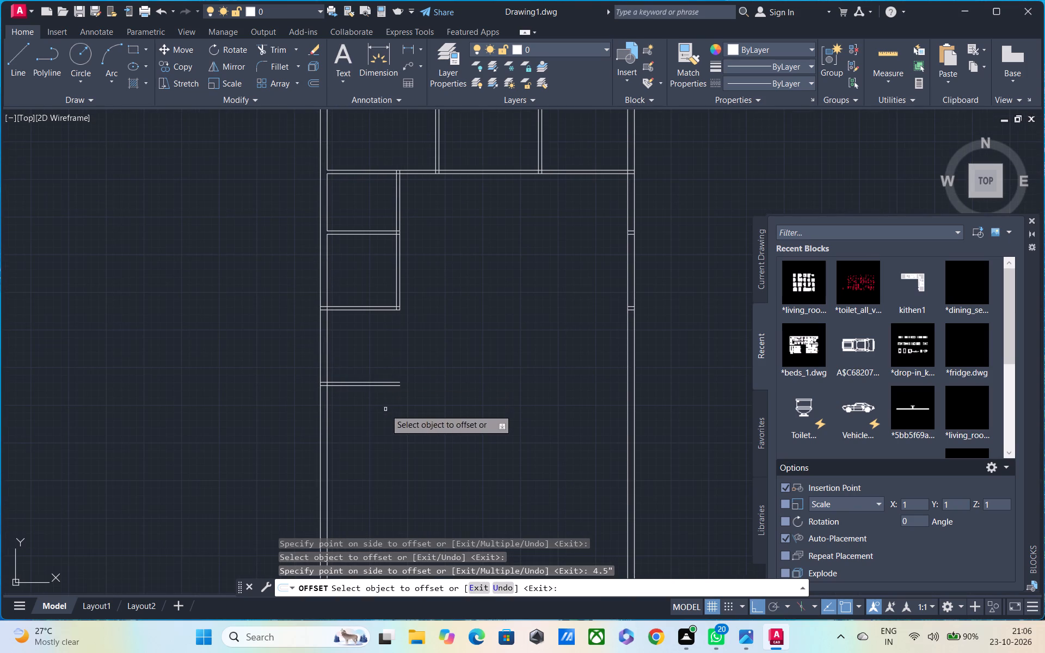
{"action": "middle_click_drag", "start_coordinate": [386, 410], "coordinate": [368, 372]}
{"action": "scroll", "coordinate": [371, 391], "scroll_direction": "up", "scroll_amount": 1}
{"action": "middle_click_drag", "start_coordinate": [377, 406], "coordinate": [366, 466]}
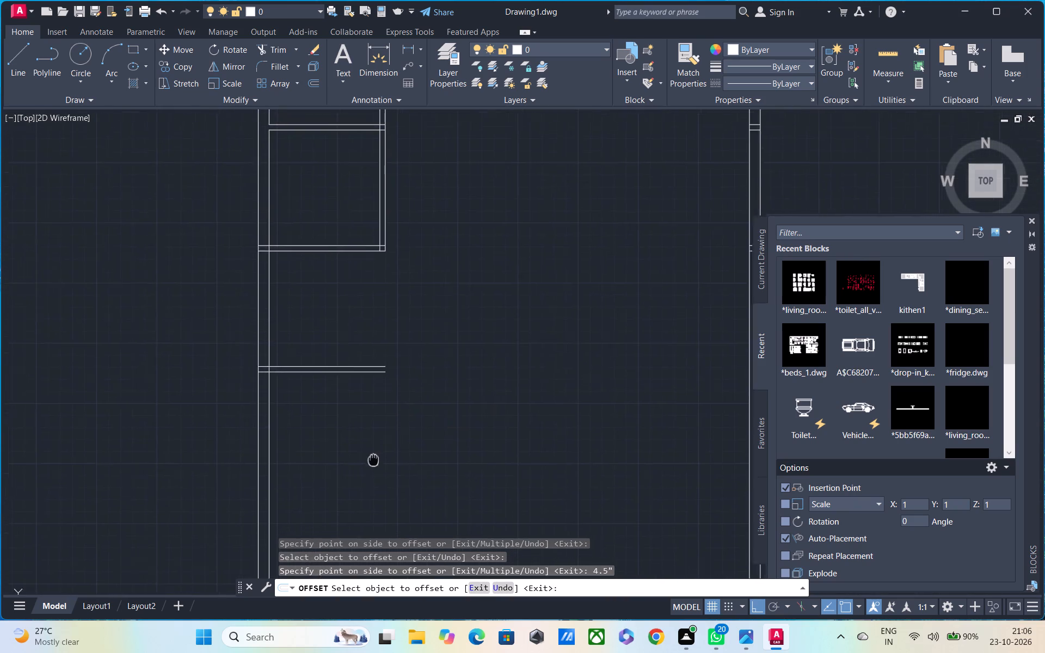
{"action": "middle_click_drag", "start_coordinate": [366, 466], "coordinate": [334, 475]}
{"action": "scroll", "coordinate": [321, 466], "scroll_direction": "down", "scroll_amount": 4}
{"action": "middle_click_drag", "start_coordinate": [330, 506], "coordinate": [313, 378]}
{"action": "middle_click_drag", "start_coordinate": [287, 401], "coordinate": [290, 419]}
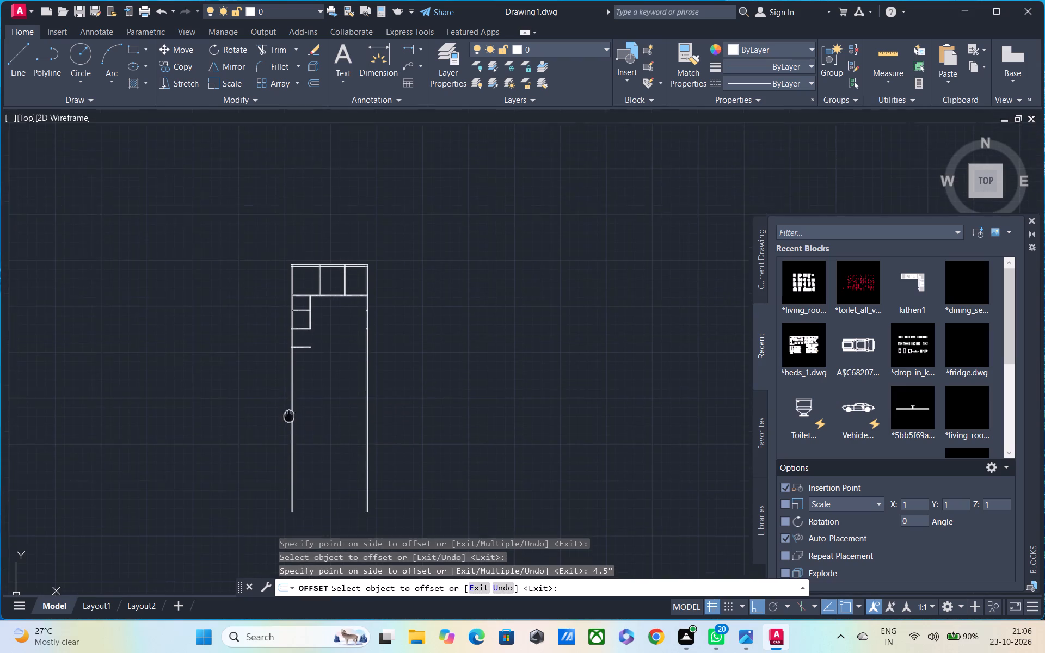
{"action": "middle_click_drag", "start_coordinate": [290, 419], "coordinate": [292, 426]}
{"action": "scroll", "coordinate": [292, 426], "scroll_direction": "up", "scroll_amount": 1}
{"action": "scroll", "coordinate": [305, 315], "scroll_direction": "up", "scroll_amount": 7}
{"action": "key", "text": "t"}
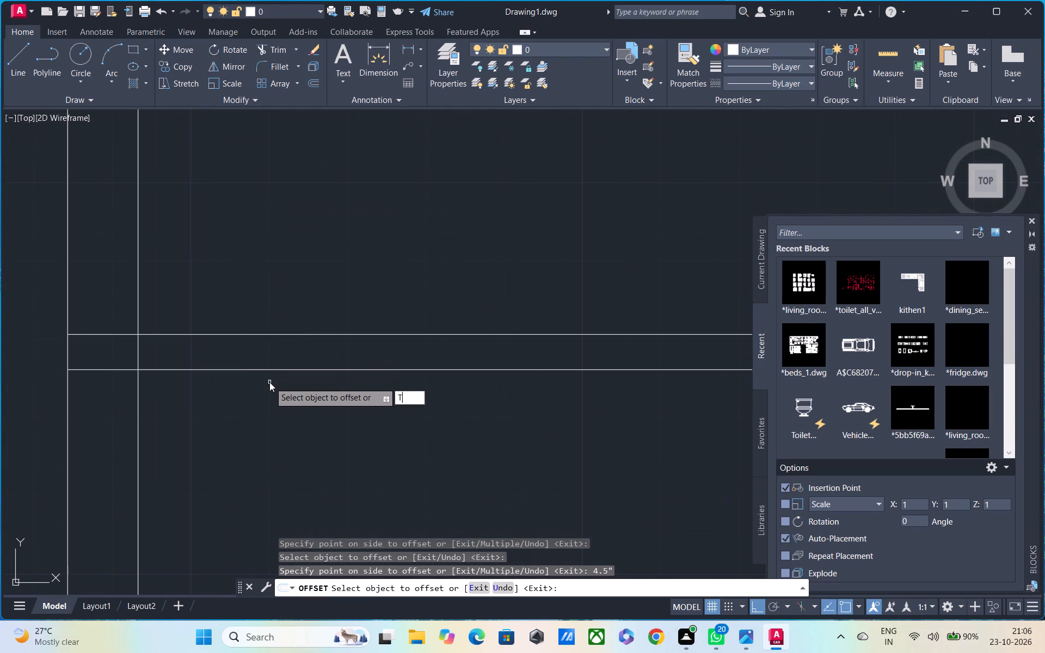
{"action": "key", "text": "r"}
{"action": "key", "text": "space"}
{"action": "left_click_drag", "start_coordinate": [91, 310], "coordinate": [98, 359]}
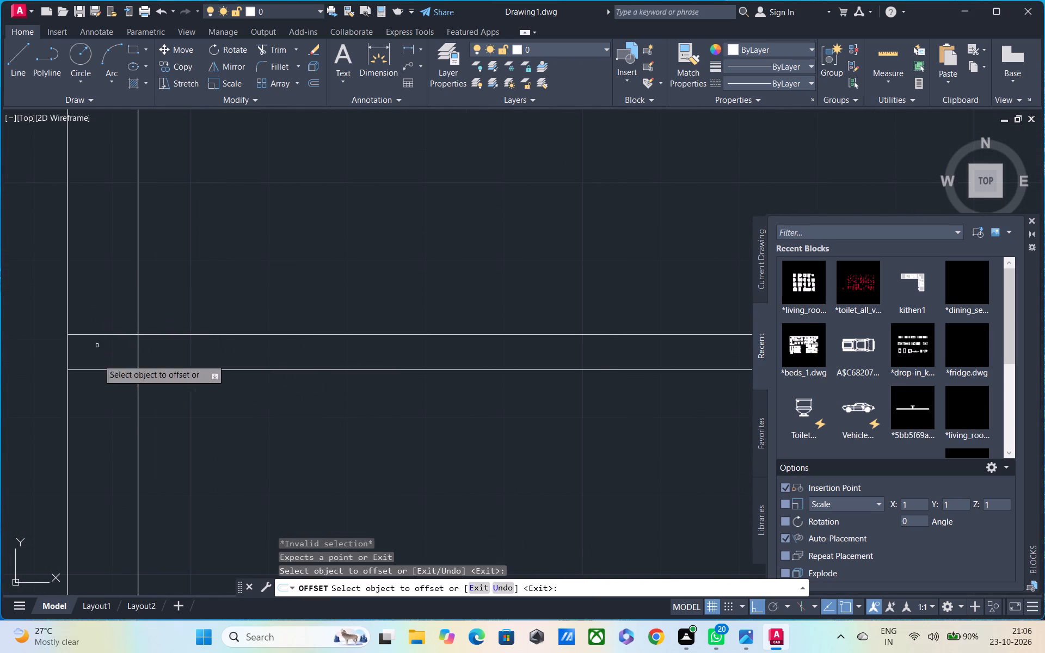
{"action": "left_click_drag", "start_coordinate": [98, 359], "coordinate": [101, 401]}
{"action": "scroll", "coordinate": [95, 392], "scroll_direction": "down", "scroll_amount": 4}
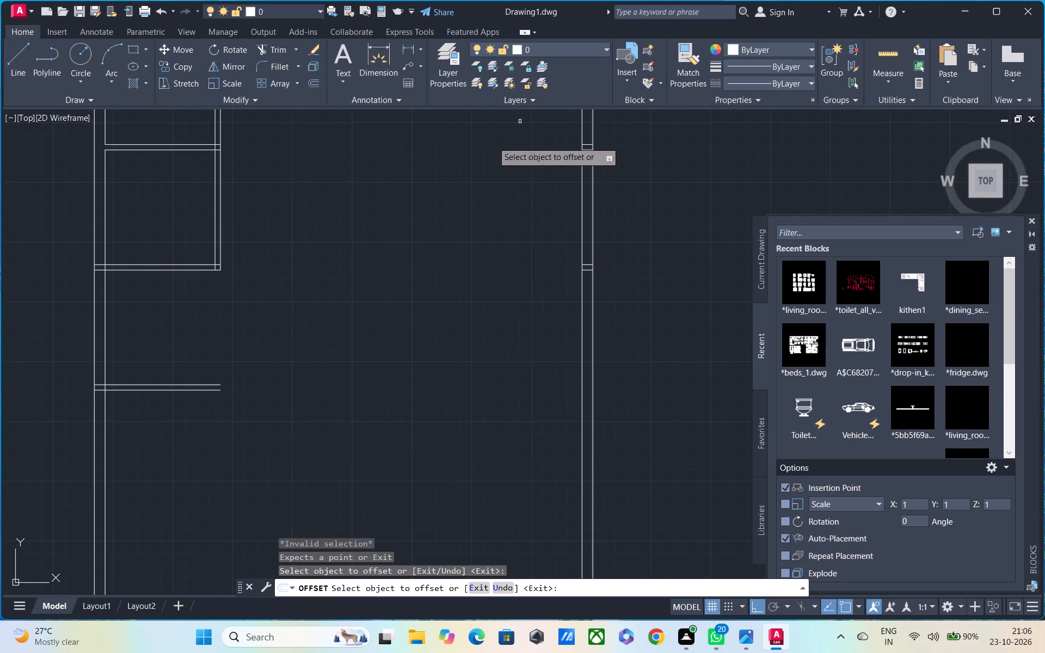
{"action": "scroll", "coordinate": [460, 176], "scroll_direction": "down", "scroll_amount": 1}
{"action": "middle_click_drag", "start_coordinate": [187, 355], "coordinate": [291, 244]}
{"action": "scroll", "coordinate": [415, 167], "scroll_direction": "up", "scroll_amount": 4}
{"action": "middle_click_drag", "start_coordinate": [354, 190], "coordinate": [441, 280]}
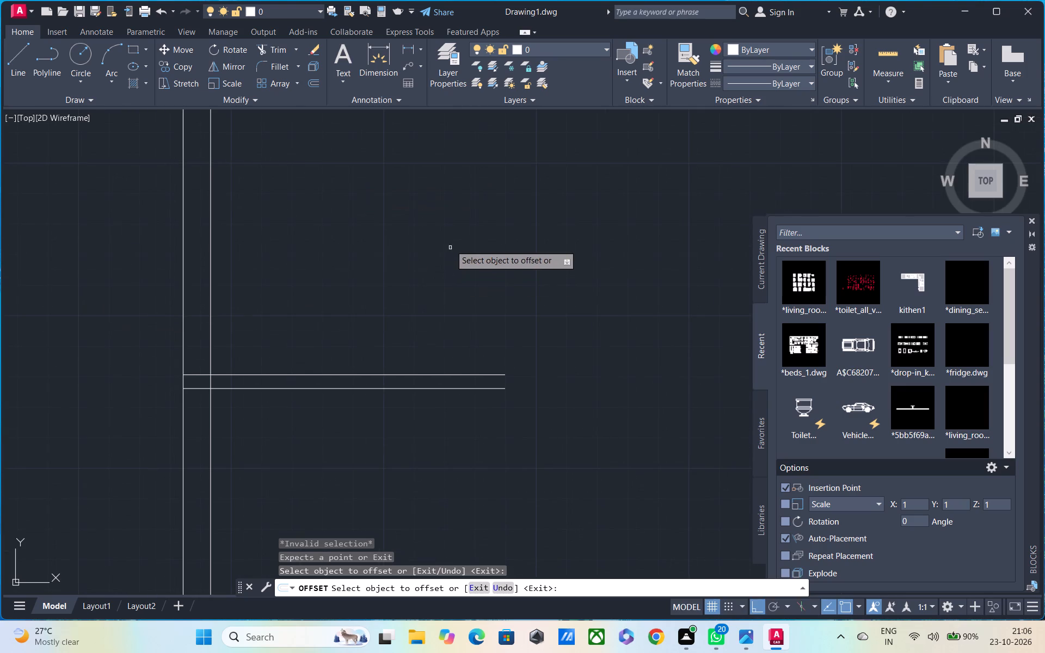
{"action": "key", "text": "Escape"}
Trim the overlapping lines where the fourth horizontal partition meets the left outer wall to open the junction.
{"action": "key", "text": "t"}
{"action": "type", "text": "R"}
{"action": "key", "text": "space"}
{"action": "key", "text": "space"}
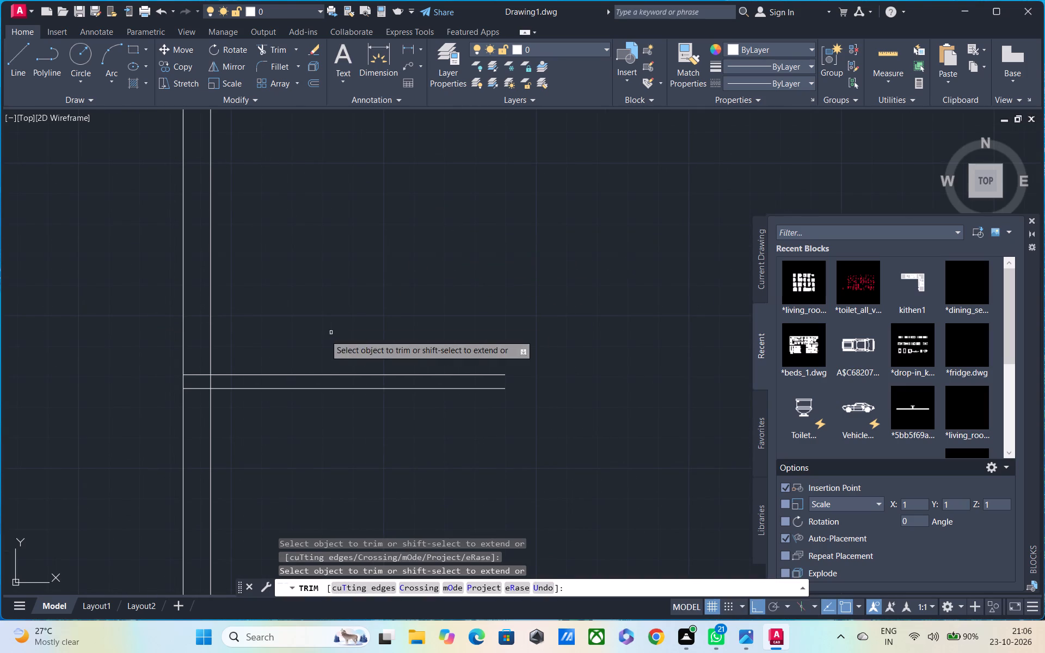
{"action": "middle_click_drag", "start_coordinate": [322, 328], "coordinate": [375, 221]}
{"action": "scroll", "coordinate": [301, 295], "scroll_direction": "up", "scroll_amount": 5}
{"action": "middle_click_drag", "start_coordinate": [217, 259], "coordinate": [581, 355]}
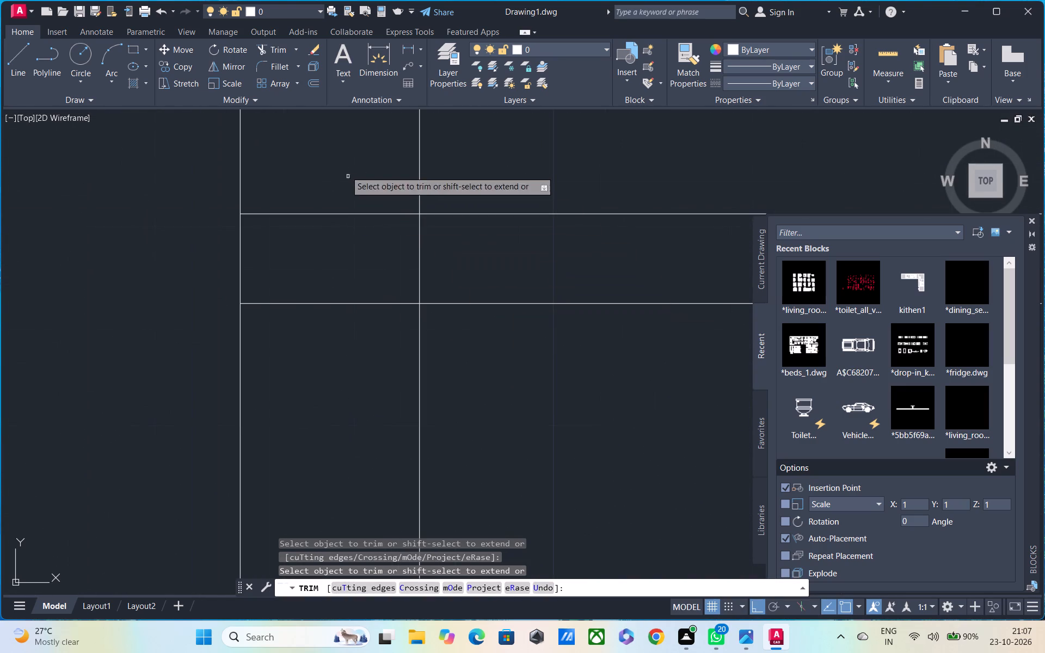
{"action": "left_click_drag", "start_coordinate": [342, 166], "coordinate": [330, 398]}
{"action": "left_click_drag", "start_coordinate": [345, 272], "coordinate": [544, 270]}
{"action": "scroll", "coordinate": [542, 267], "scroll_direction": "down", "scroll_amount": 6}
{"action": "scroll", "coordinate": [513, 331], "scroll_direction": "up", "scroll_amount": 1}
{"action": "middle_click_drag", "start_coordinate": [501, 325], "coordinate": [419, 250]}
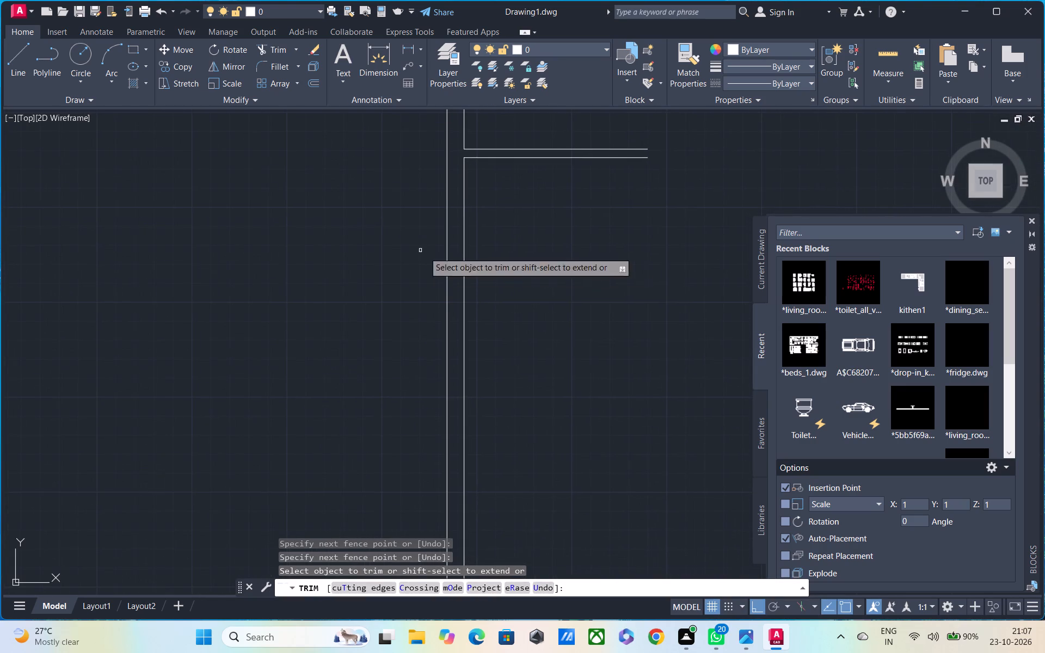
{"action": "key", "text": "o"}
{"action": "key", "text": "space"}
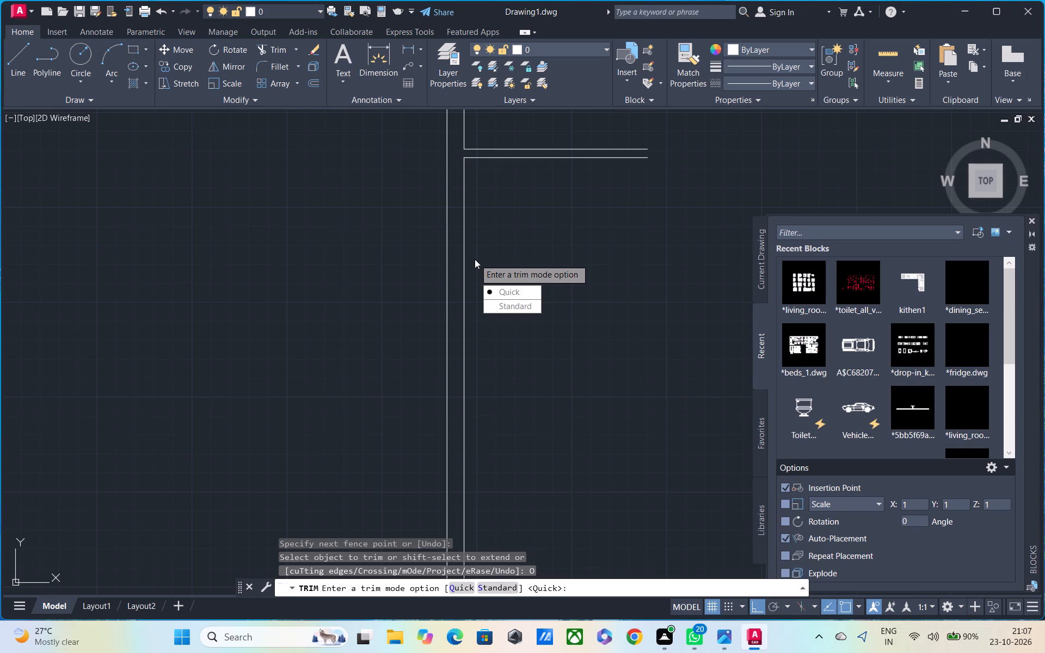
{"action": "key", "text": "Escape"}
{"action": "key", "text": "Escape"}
Offset the left outer wall's inner line below the fourth horizontal partition 20'11" toward the inside of the plan.
{"action": "key", "text": "o"}
{"action": "key", "text": "space"}
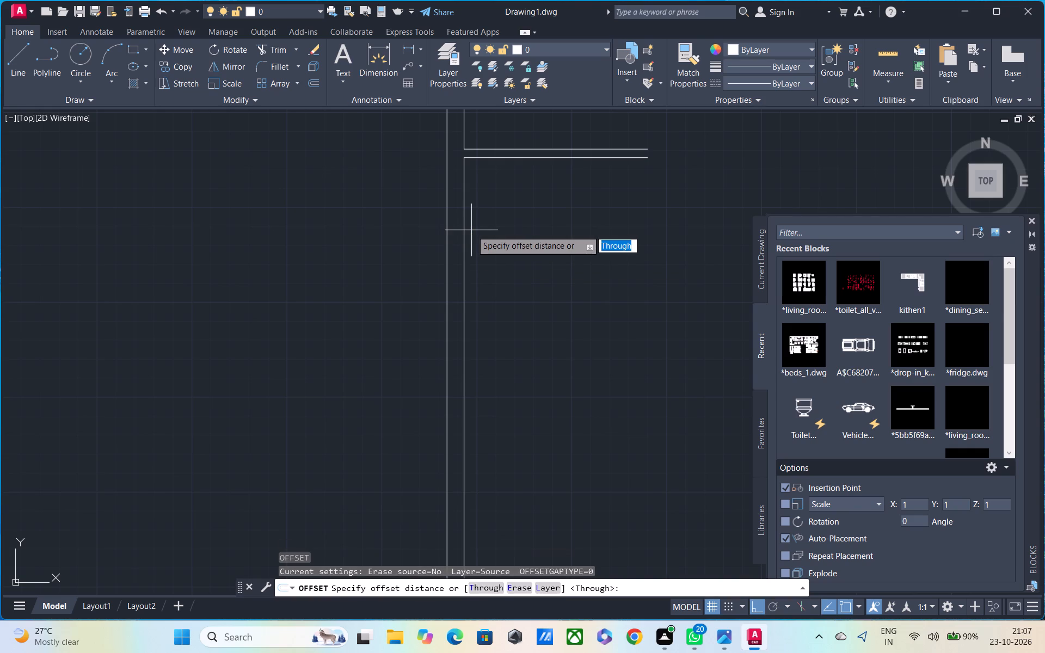
{"action": "type", "text": "20"}
{"action": "type", "text": "'11\""}
{"action": "key", "text": "Return"}
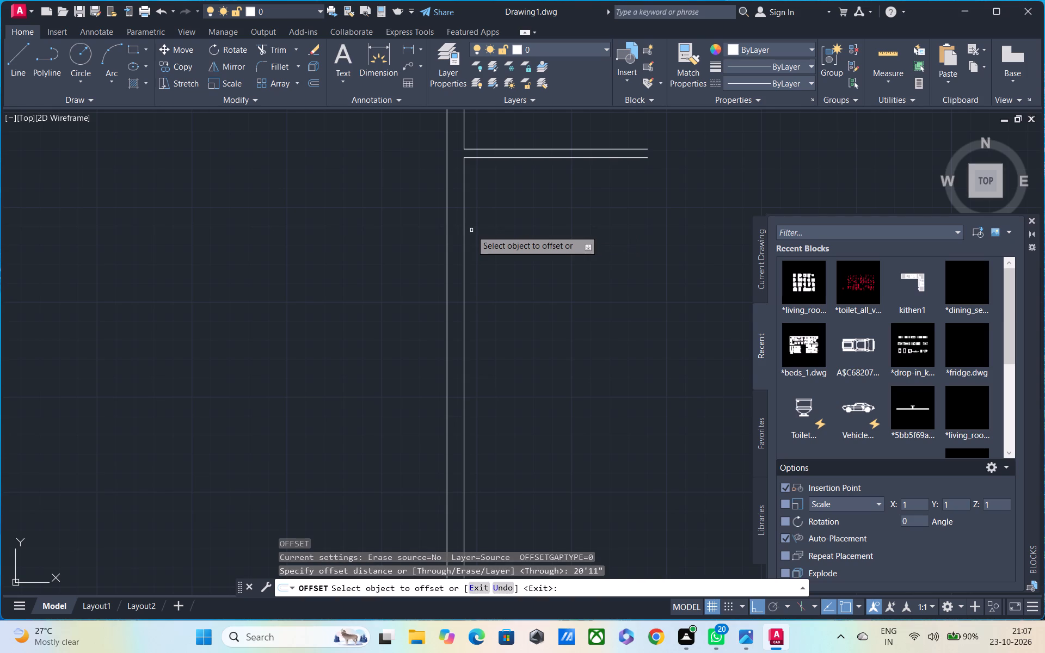
{"action": "left_click", "coordinate": [463, 205]}
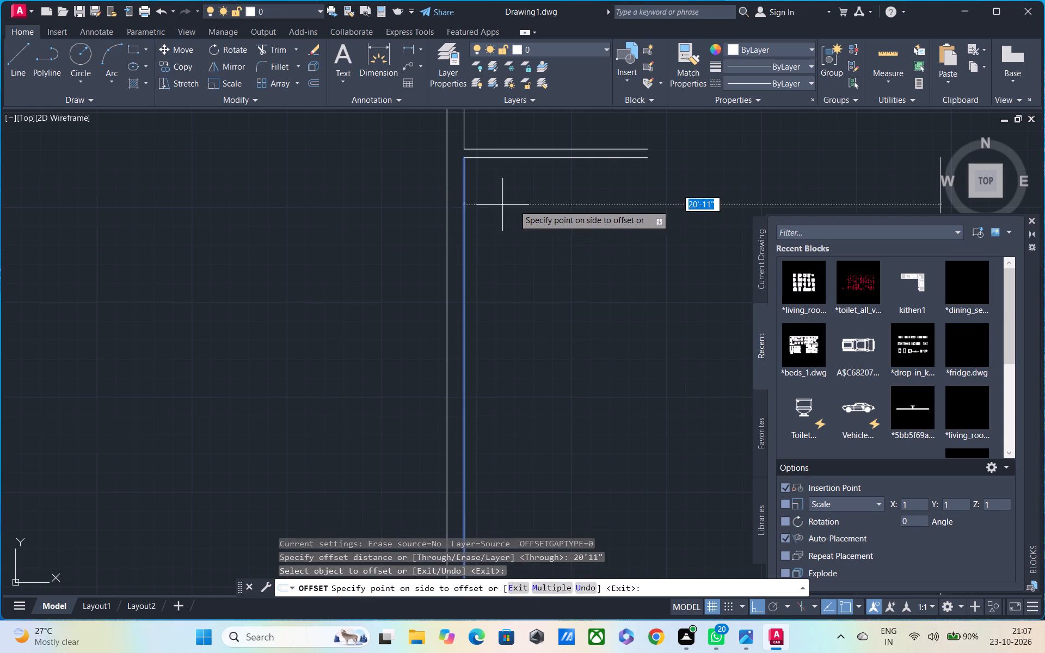
{"action": "left_click", "coordinate": [538, 205]}
Offset the new vertical line 4.5" toward the right outer wall to give the lower vertical partition its thickness.
{"action": "scroll", "coordinate": [614, 186], "scroll_direction": "down", "scroll_amount": 5}
{"action": "middle_click_drag", "start_coordinate": [612, 186], "coordinate": [509, 188]}
{"action": "scroll", "coordinate": [522, 202], "scroll_direction": "up", "scroll_amount": 5}
{"action": "middle_click_drag", "start_coordinate": [638, 208], "coordinate": [245, 225]}
{"action": "scroll", "coordinate": [244, 225], "scroll_direction": "down", "scroll_amount": 3}
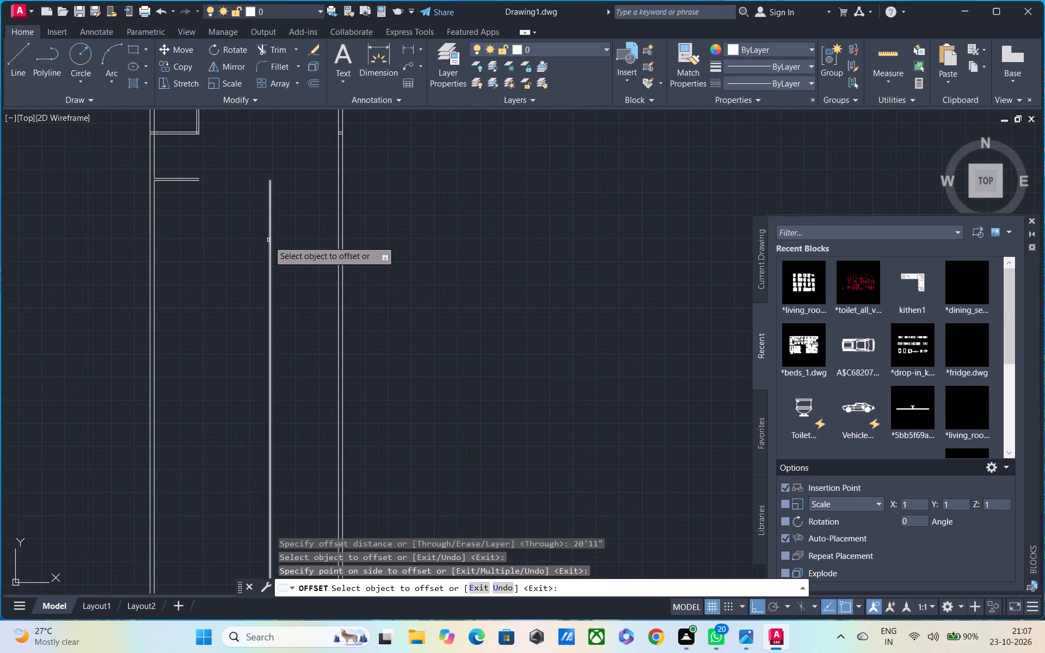
{"action": "left_click", "coordinate": [270, 242]}
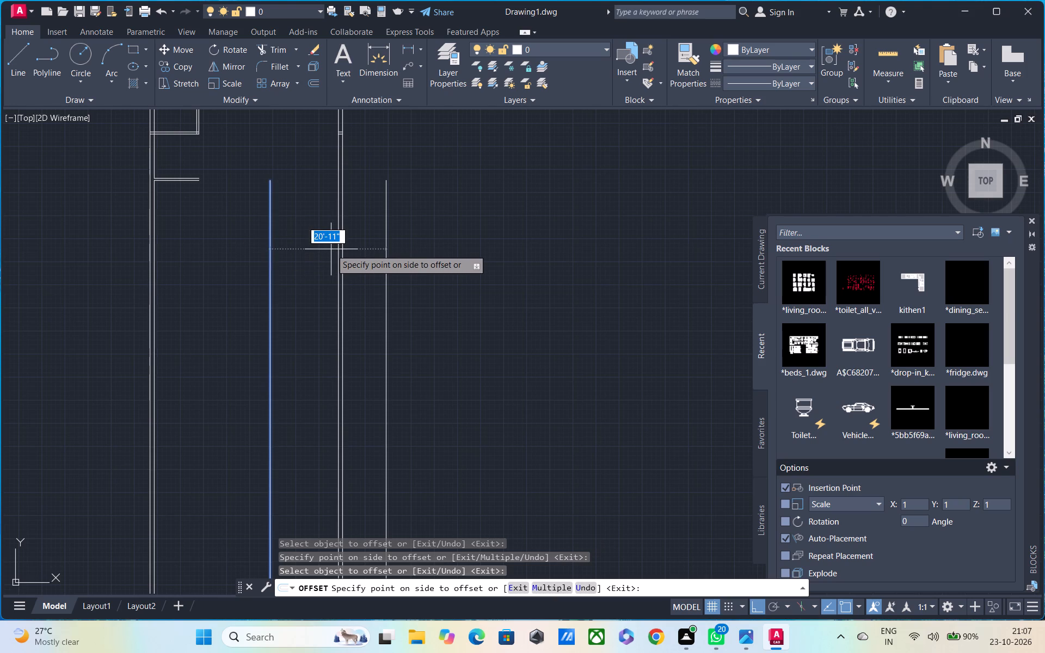
{"action": "type", "text": "4.5\""}
{"action": "key", "text": "Return"}
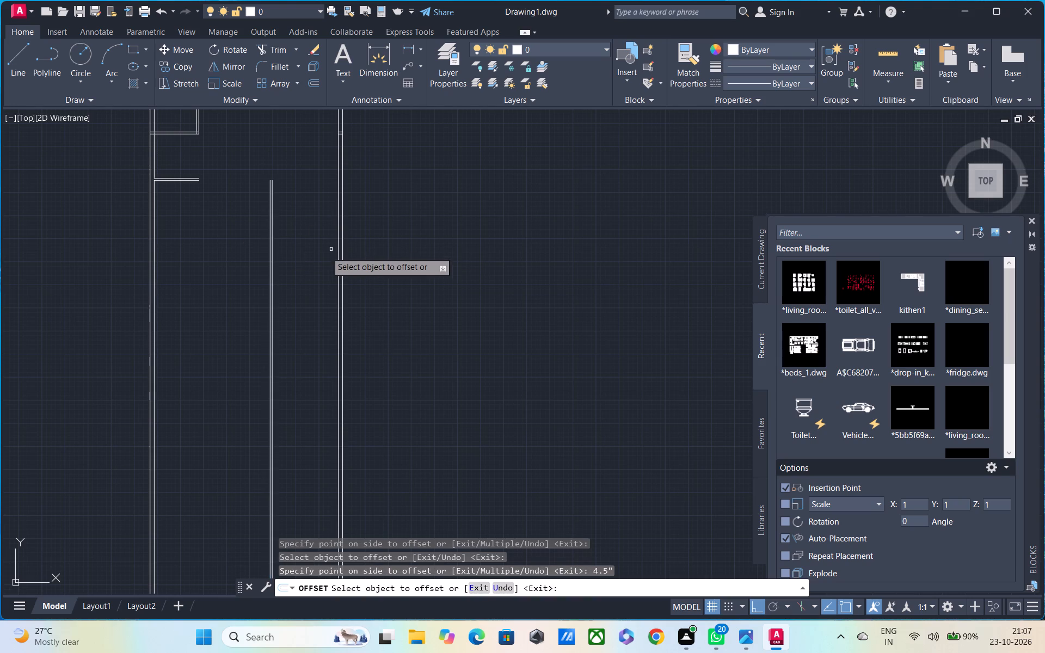
Offset the fourth horizontal partition's lower line 16'2" downward.
{"action": "middle_click_drag", "start_coordinate": [311, 257], "coordinate": [416, 296]}
{"action": "scroll", "coordinate": [354, 255], "scroll_direction": "up", "scroll_amount": 3}
{"action": "scroll", "coordinate": [353, 254], "scroll_direction": "down", "scroll_amount": 2}
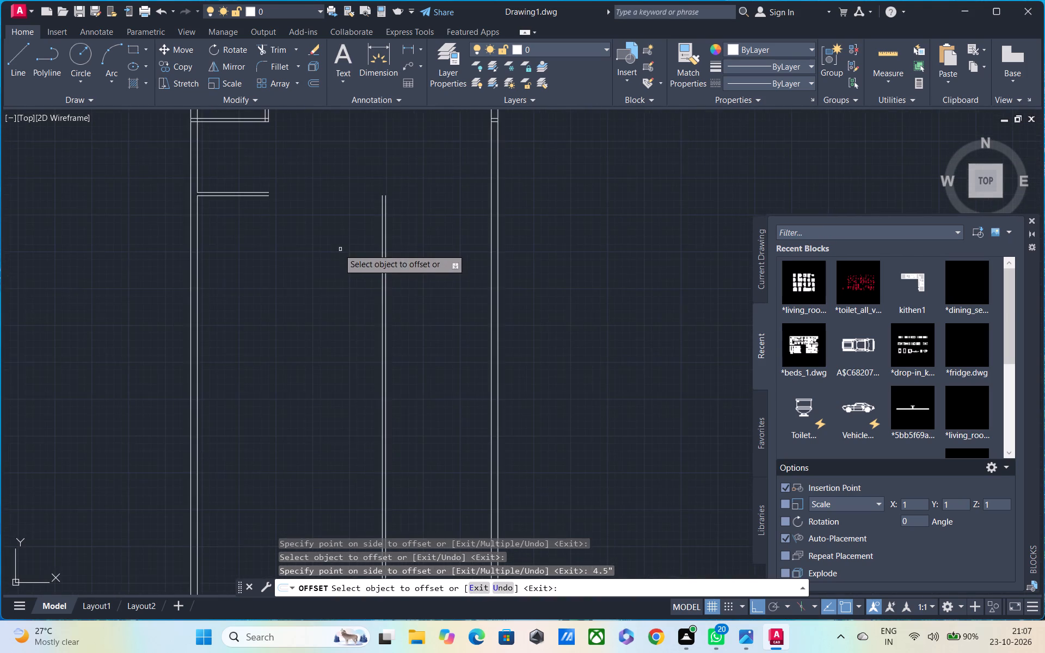
{"action": "middle_click_drag", "start_coordinate": [326, 241], "coordinate": [268, 187]}
{"action": "middle_click_drag", "start_coordinate": [268, 187], "coordinate": [391, 280]}
{"action": "scroll", "coordinate": [391, 280], "scroll_direction": "down", "scroll_amount": 2}
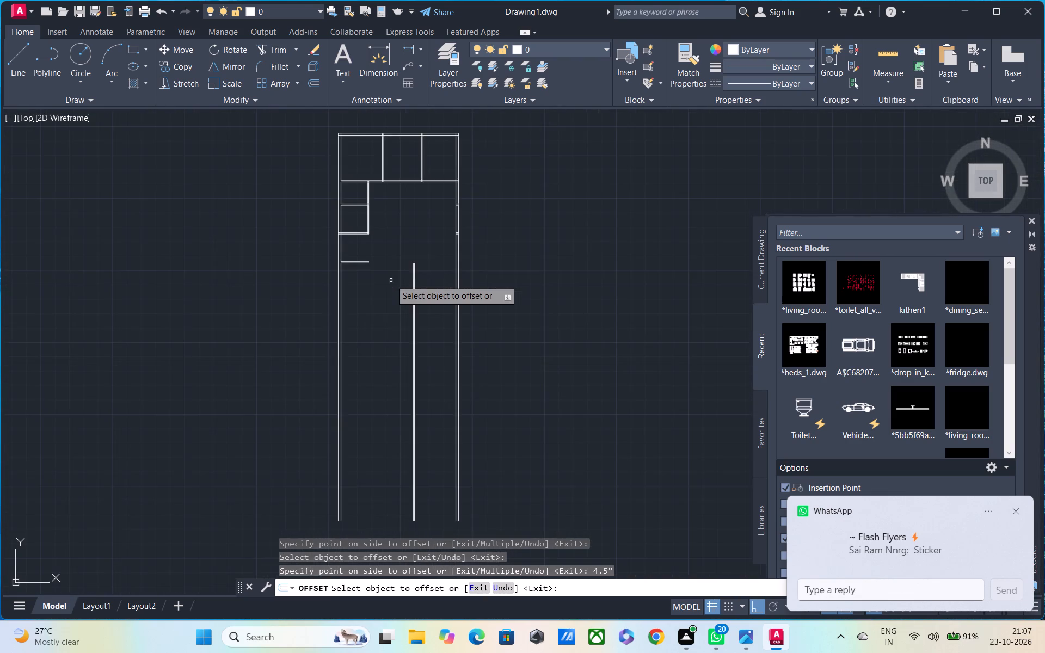
{"action": "middle_click_drag", "start_coordinate": [391, 255], "coordinate": [391, 227]}
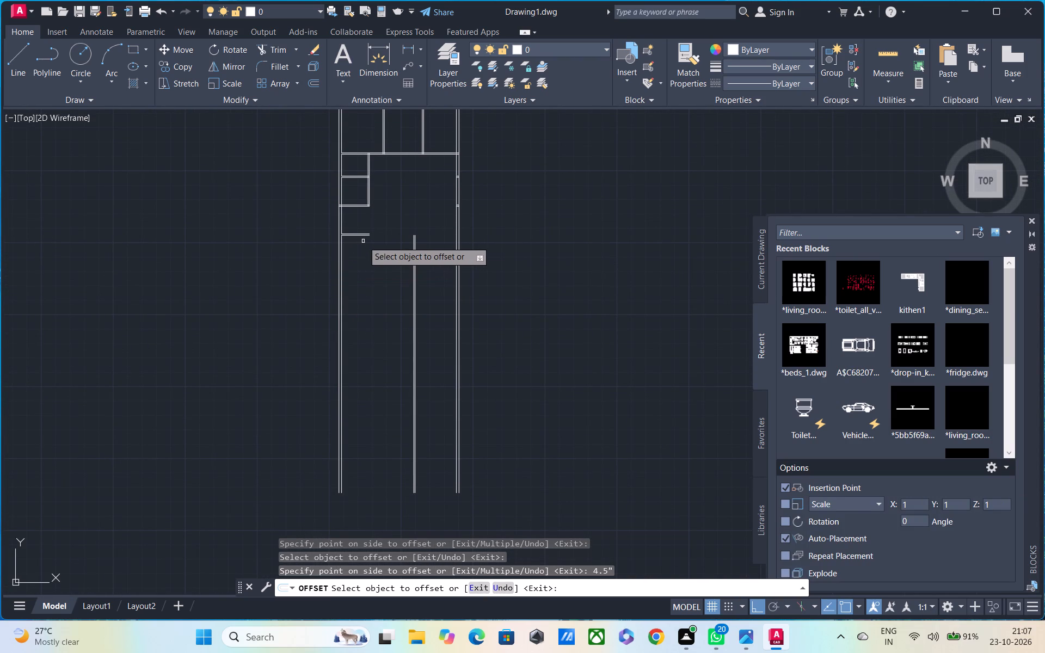
{"action": "scroll", "coordinate": [363, 241], "scroll_direction": "up", "scroll_amount": 3}
{"action": "left_click", "coordinate": [355, 217]}
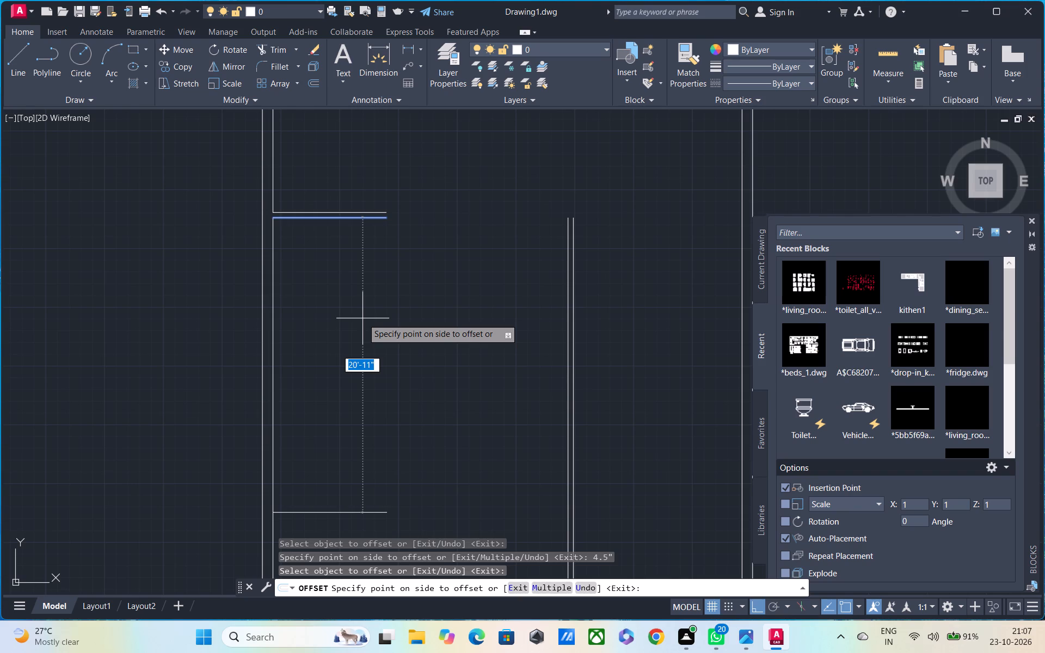
{"action": "type", "text": "16'2"}
{"action": "key", "text": "shift+quotedbl"}
{"action": "key", "text": "Return"}
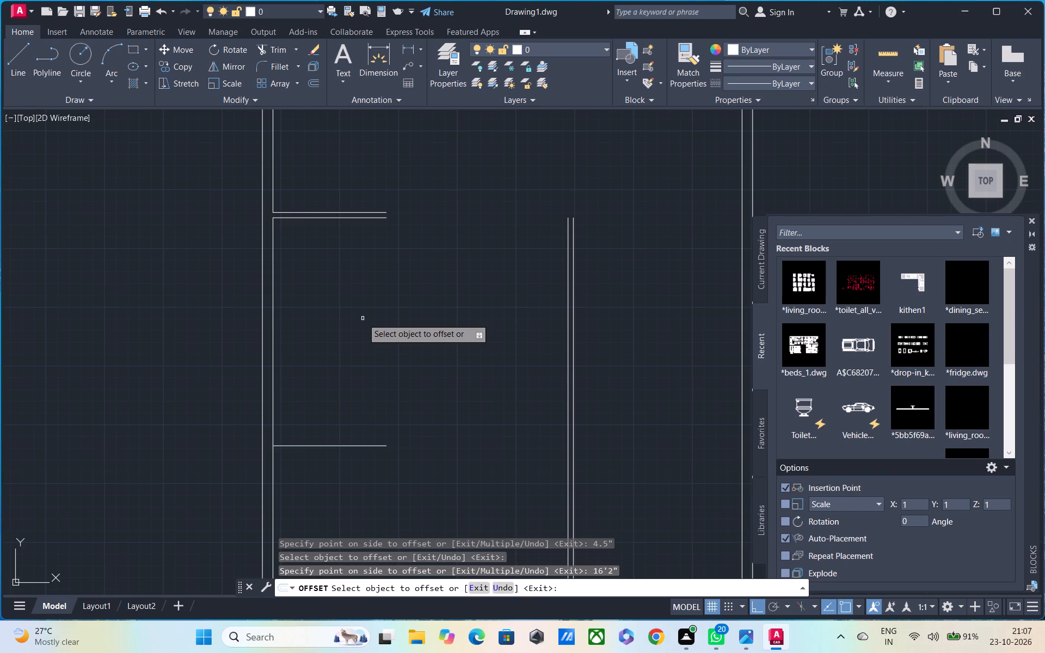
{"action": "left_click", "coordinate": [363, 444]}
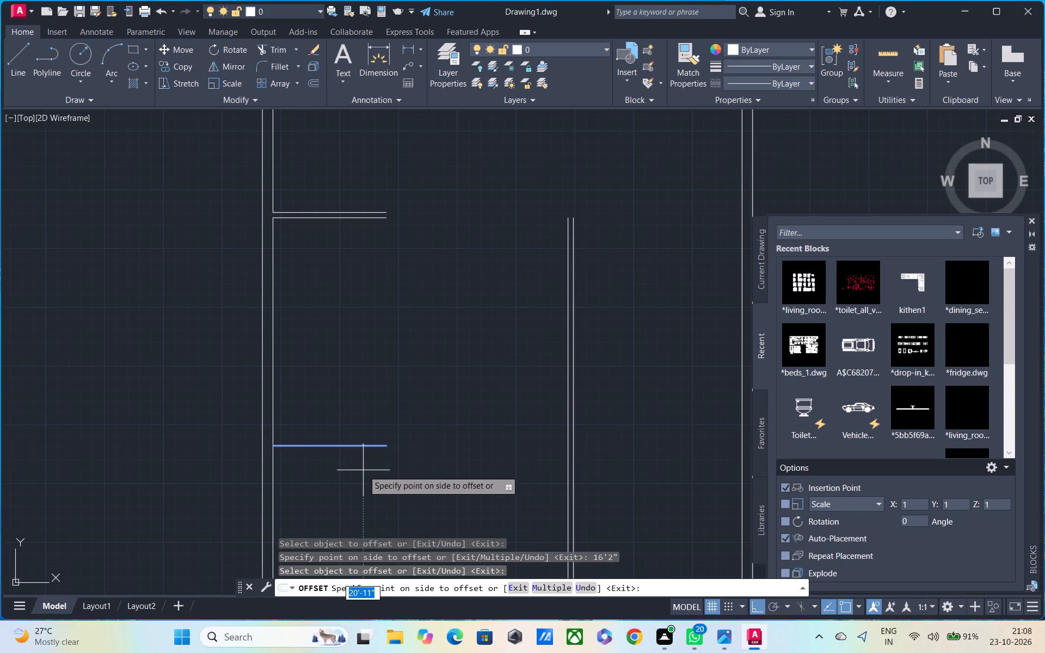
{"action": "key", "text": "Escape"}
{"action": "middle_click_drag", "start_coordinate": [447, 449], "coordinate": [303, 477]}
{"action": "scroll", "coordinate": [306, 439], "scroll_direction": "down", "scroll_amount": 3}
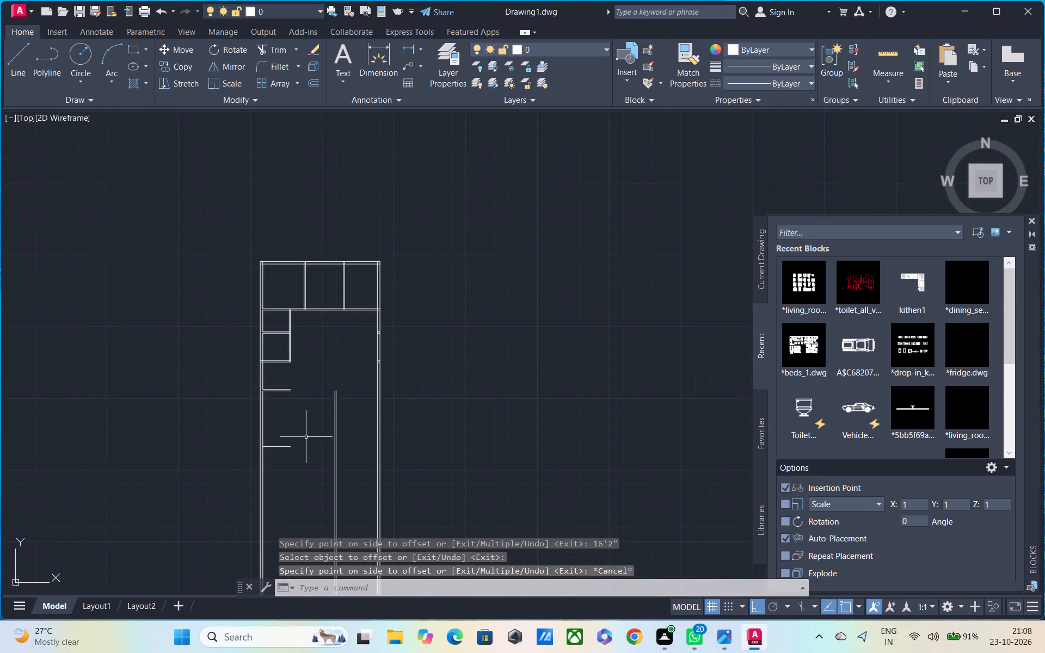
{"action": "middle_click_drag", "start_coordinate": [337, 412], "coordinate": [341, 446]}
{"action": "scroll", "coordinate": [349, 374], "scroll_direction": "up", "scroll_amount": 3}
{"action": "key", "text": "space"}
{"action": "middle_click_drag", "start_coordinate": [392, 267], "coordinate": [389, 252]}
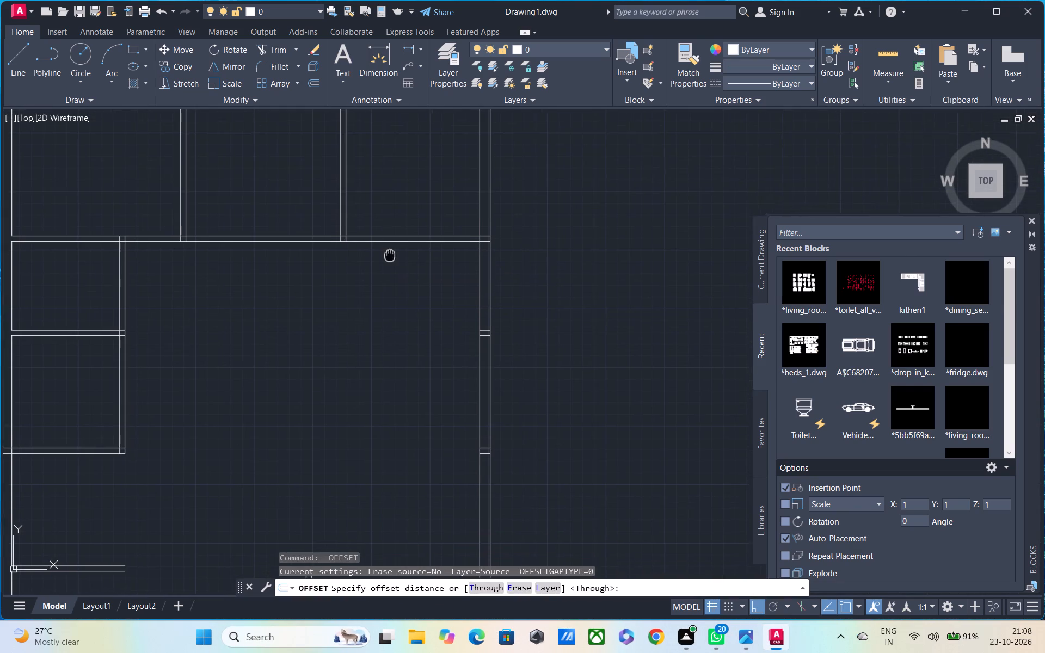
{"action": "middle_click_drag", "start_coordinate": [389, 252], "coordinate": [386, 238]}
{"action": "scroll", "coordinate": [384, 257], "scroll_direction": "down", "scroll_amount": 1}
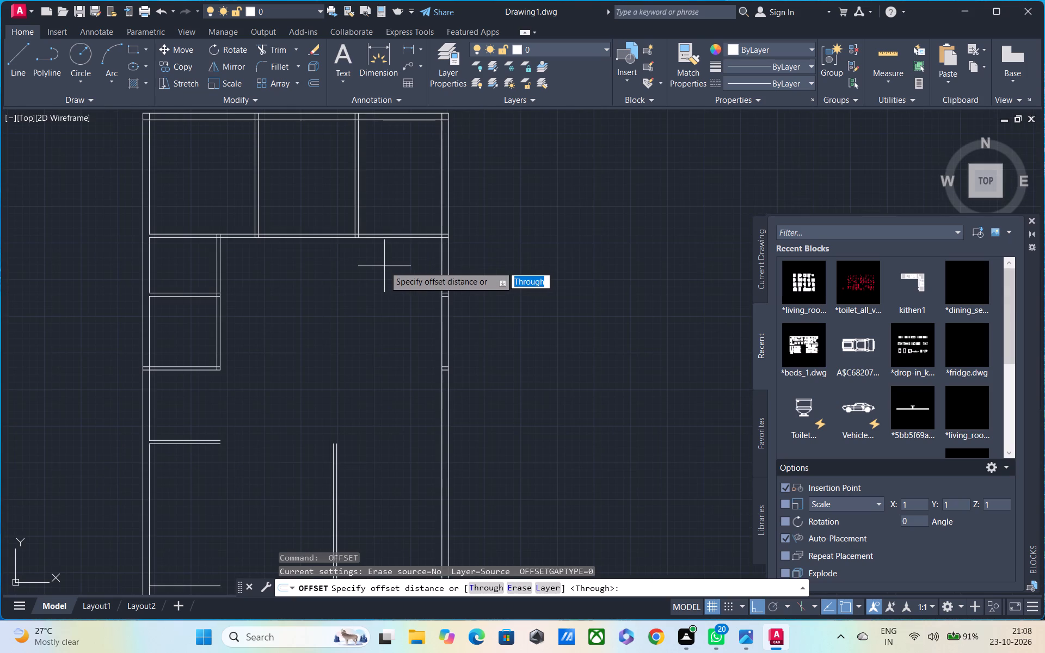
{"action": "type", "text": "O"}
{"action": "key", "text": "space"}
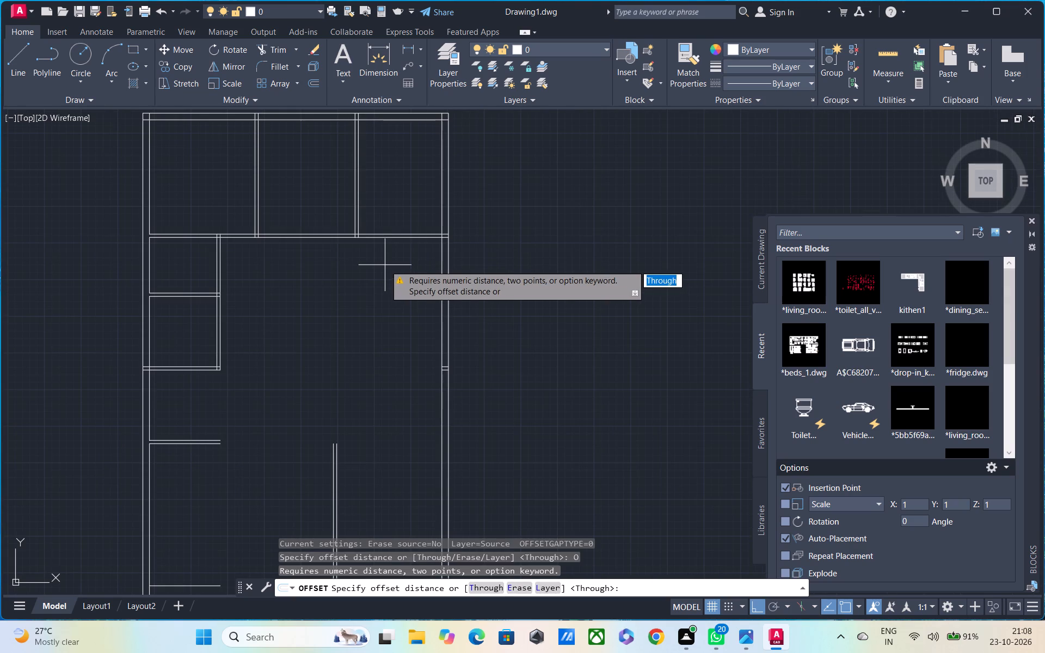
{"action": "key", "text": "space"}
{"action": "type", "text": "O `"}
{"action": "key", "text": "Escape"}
Offset the lower line of the horizontal partition beneath the three top rooms 25' downward.
{"action": "type", "text": "O"}
{"action": "key", "text": "space"}
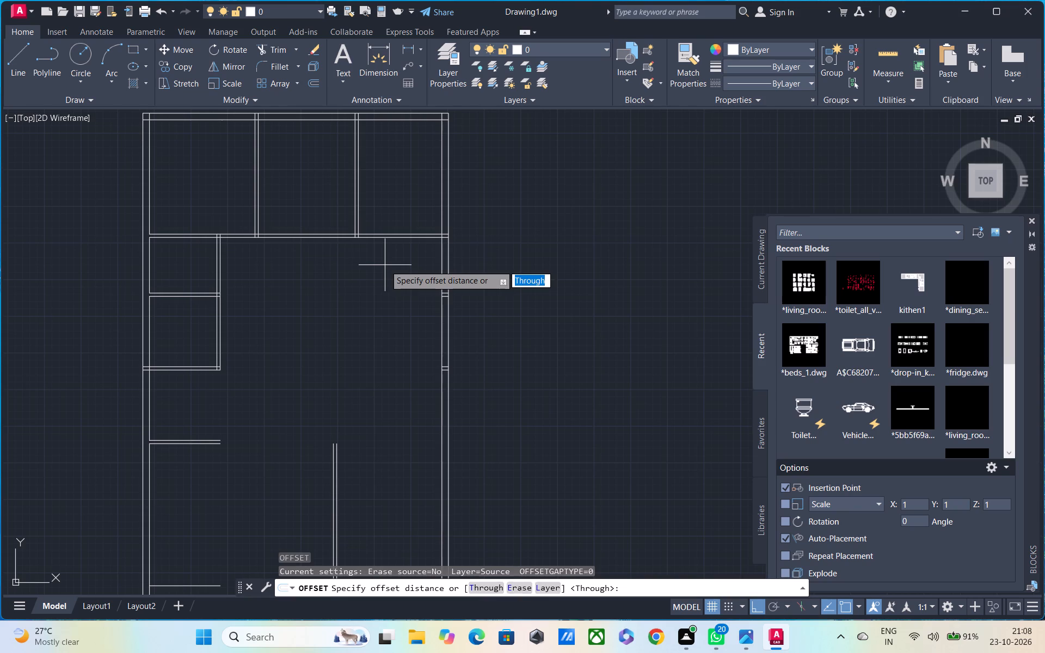
{"action": "type", "text": "25'"}
{"action": "key", "text": "Return"}
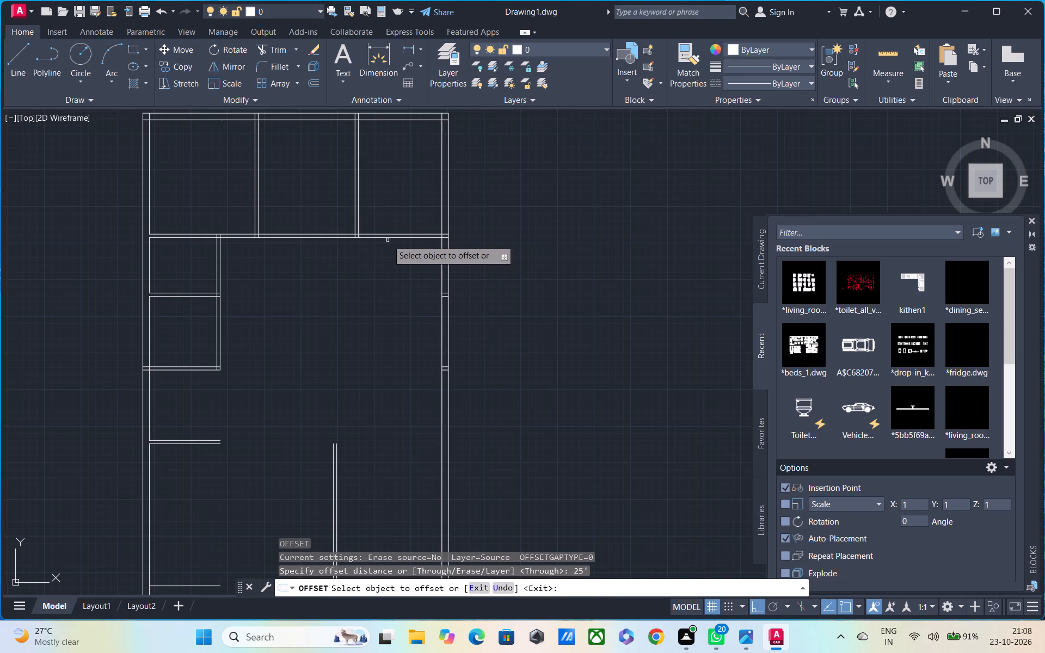
{"action": "left_click", "coordinate": [388, 238]}
{"action": "left_click", "coordinate": [390, 335]}
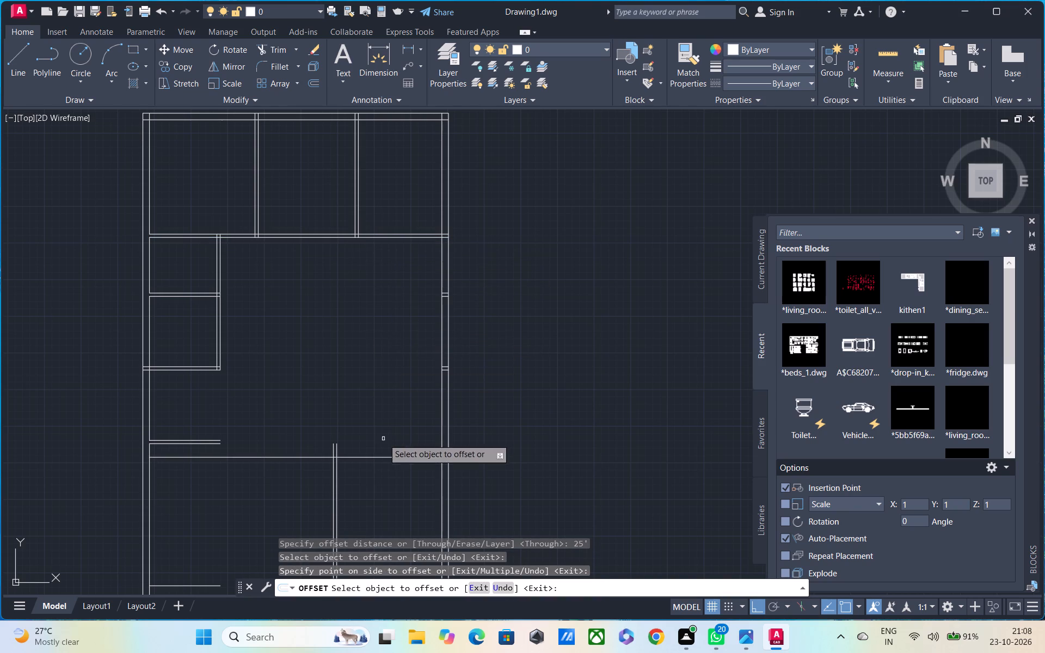
Offset the new horizontal line 4.5" downward to give the partition its thickness.
{"action": "middle_click_drag", "start_coordinate": [383, 439], "coordinate": [382, 299]}
{"action": "left_click", "coordinate": [378, 317]}
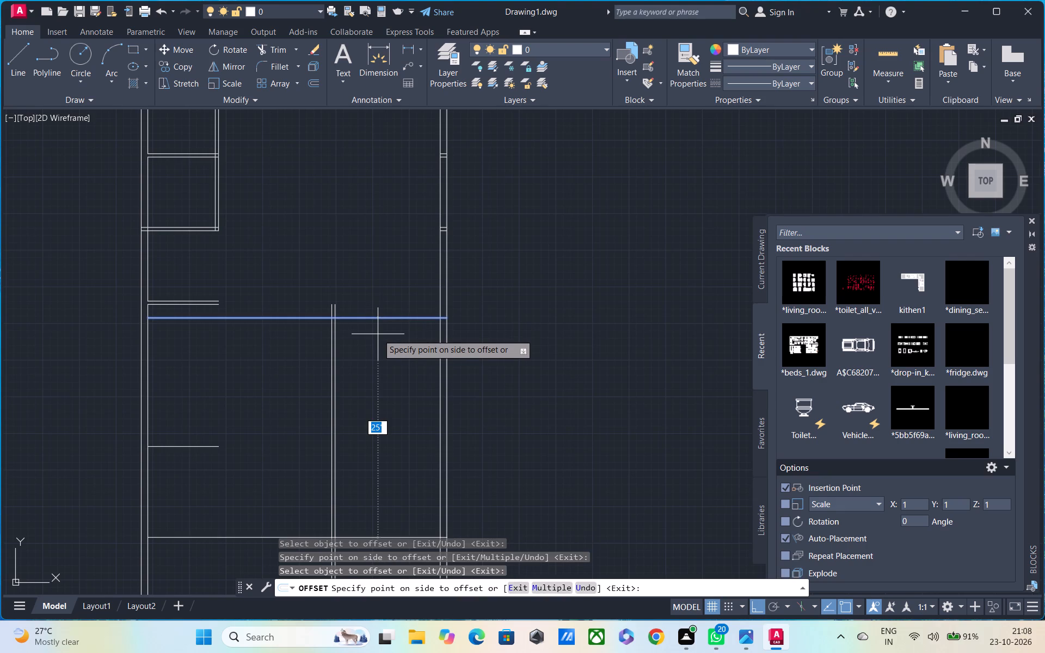
{"action": "type", "text": "4.5\""}
{"action": "key", "text": "Return"}
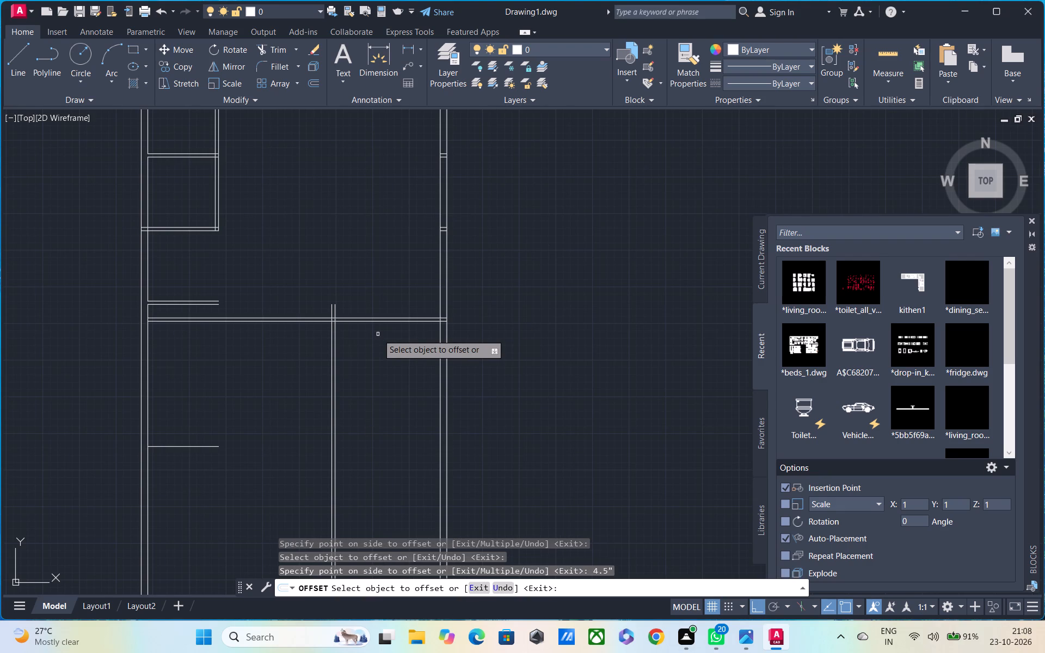
Trim the new horizontal partition and the lower vertical partition where they overshoot each other, leaving a clean double-line corner.
{"action": "type", "text": "TR"}
{"action": "key", "text": "space"}
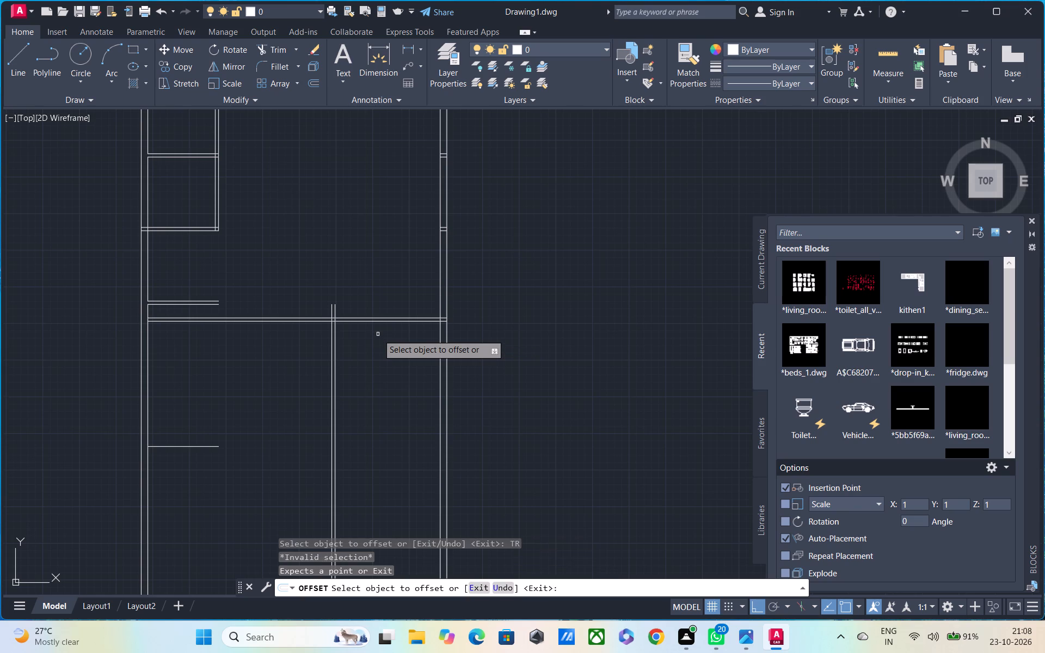
{"action": "key", "text": "Escape"}
{"action": "type", "text": "TR"}
{"action": "key", "text": "space"}
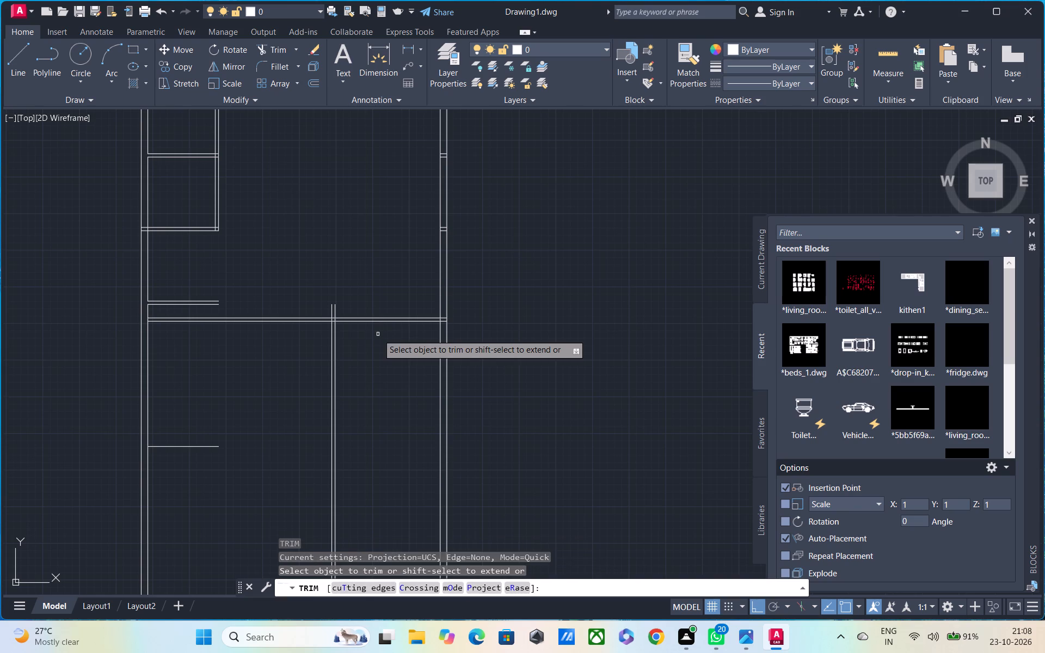
{"action": "left_click_drag", "start_coordinate": [314, 294], "coordinate": [294, 361]}
{"action": "middle_click_drag", "start_coordinate": [291, 330], "coordinate": [310, 329]}
{"action": "scroll", "coordinate": [374, 314], "scroll_direction": "up", "scroll_amount": 3}
{"action": "left_click_drag", "start_coordinate": [343, 304], "coordinate": [259, 304]}
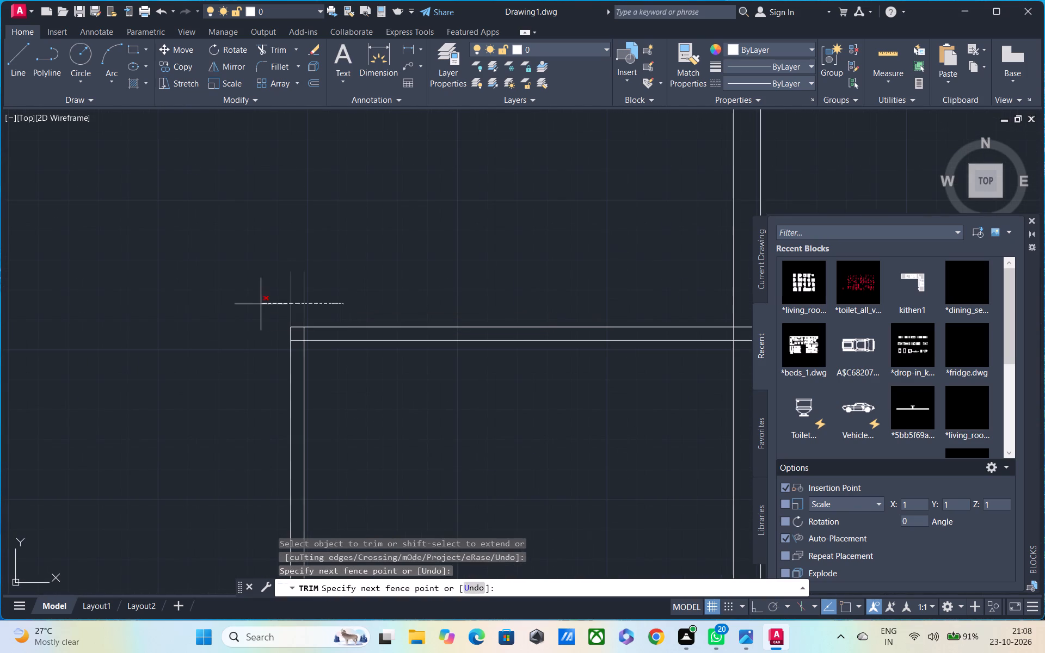
{"action": "left_click_drag", "start_coordinate": [259, 304], "coordinate": [257, 305]}
{"action": "scroll", "coordinate": [257, 305], "scroll_direction": "down", "scroll_amount": 2}
{"action": "middle_click_drag", "start_coordinate": [262, 305], "coordinate": [331, 304]}
{"action": "scroll", "coordinate": [343, 310], "scroll_direction": "up", "scroll_amount": 6}
{"action": "left_click_drag", "start_coordinate": [342, 331], "coordinate": [342, 403]}
{"action": "left_click_drag", "start_coordinate": [323, 325], "coordinate": [407, 326]}
{"action": "scroll", "coordinate": [404, 309], "scroll_direction": "down", "scroll_amount": 5}
{"action": "middle_click_drag", "start_coordinate": [340, 332], "coordinate": [475, 303]}
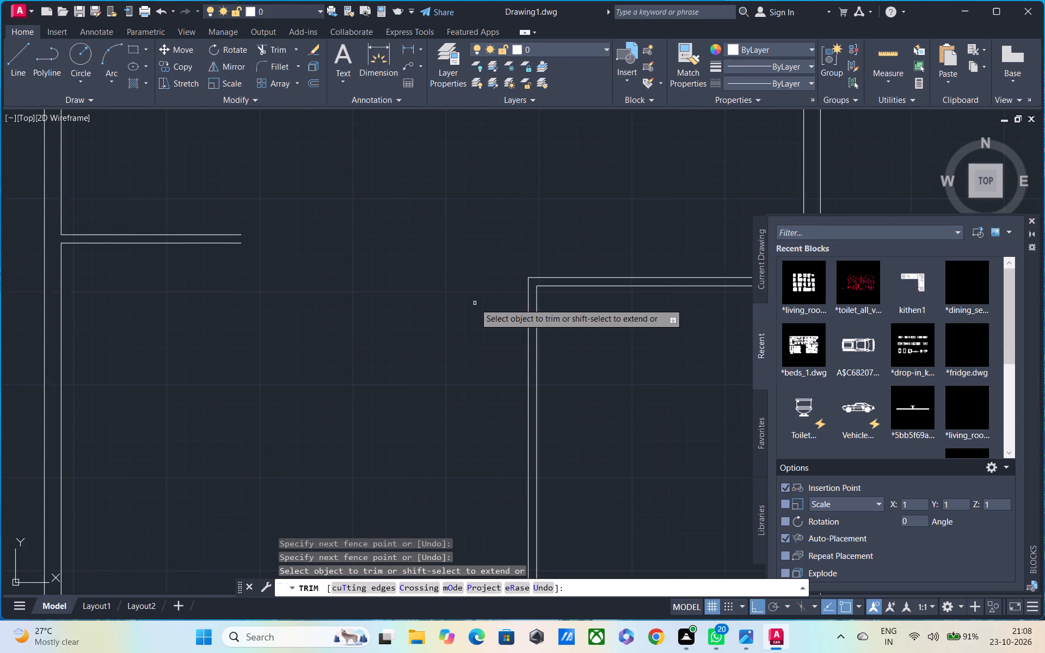
{"action": "scroll", "coordinate": [475, 297], "scroll_direction": "down", "scroll_amount": 4}
{"action": "middle_click_drag", "start_coordinate": [472, 294], "coordinate": [466, 264]}
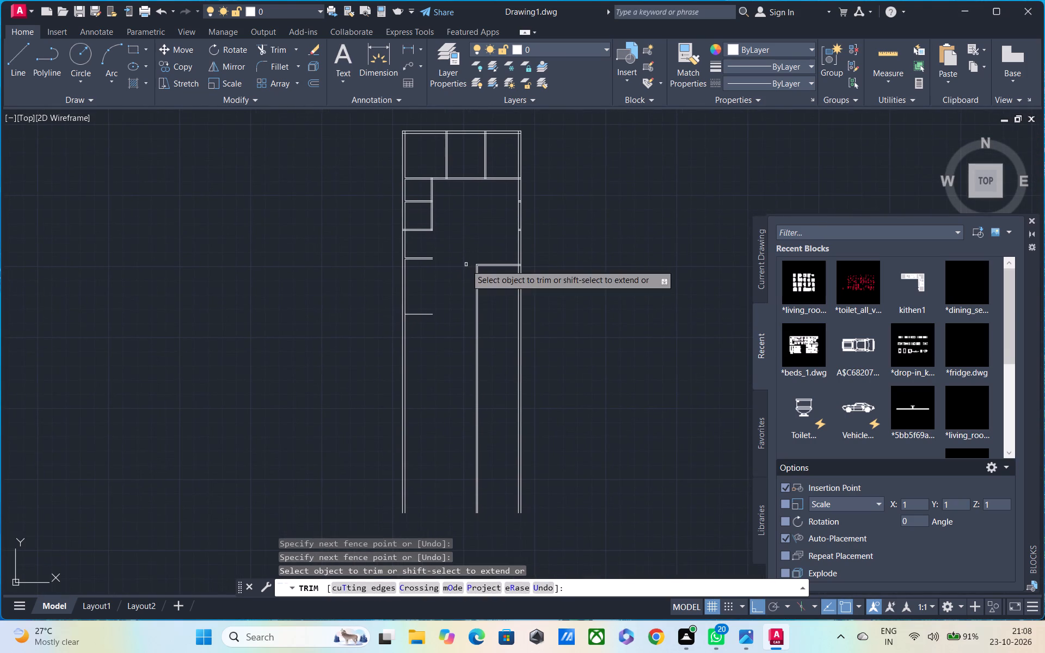
{"action": "middle_click_drag", "start_coordinate": [466, 264], "coordinate": [422, 365]}
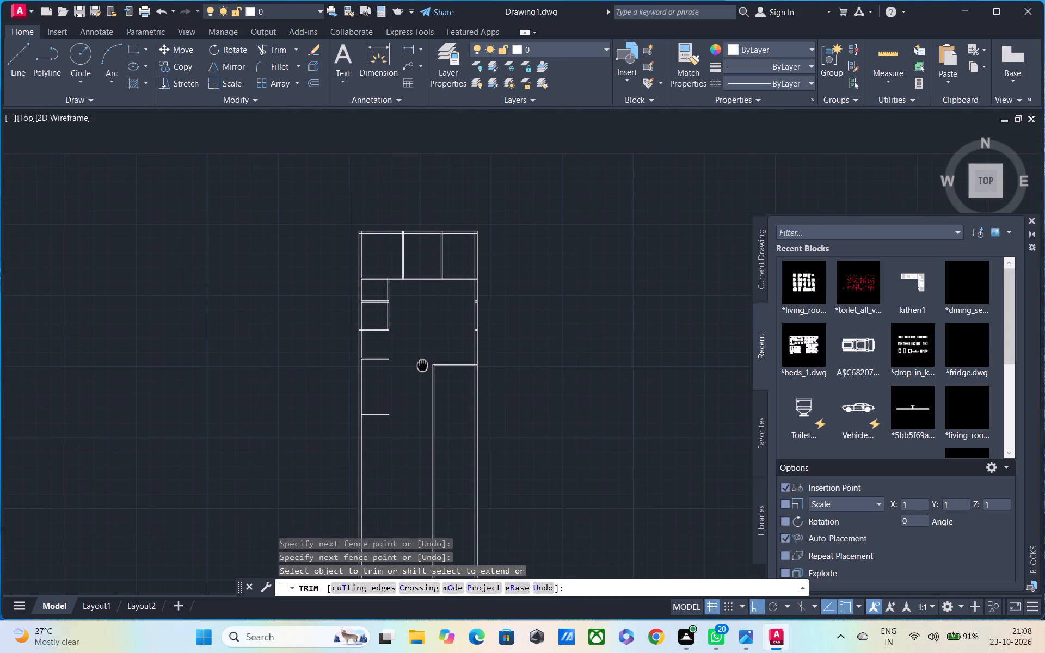
{"action": "middle_click_drag", "start_coordinate": [422, 365], "coordinate": [422, 366]}
{"action": "scroll", "coordinate": [427, 375], "scroll_direction": "up", "scroll_amount": 3}
{"action": "middle_click_drag", "start_coordinate": [417, 356], "coordinate": [415, 349]}
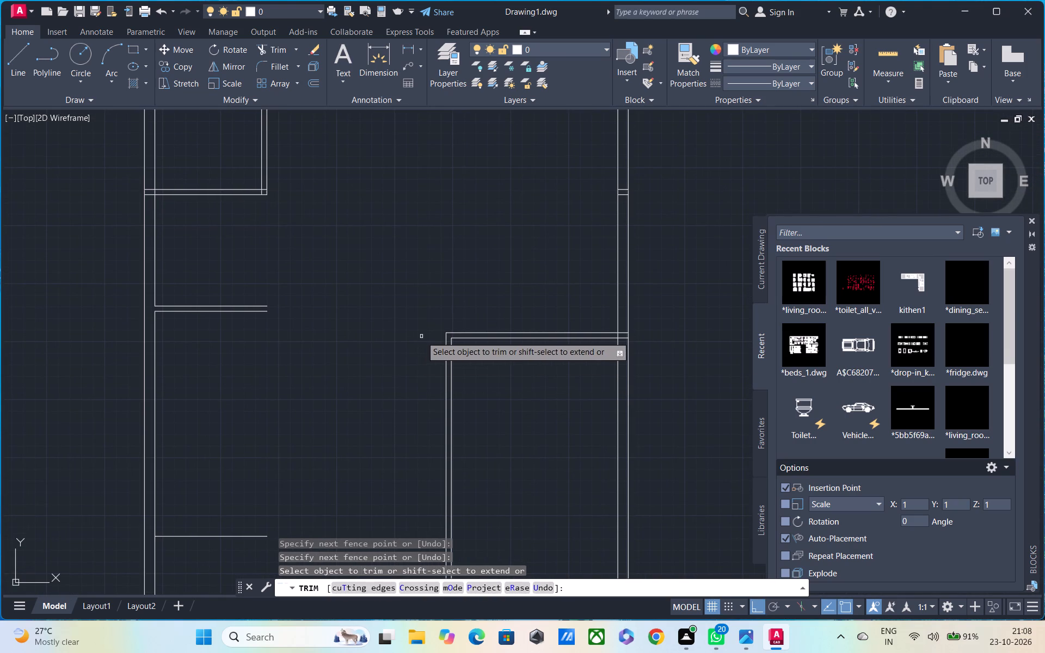
{"action": "key", "text": "space"}
Draw a line from that corner about 1'-6 1/2" up, and across to the end of the fourth horizontal partition's lower line.
{"action": "key", "text": "l"}
{"action": "key", "text": "space"}
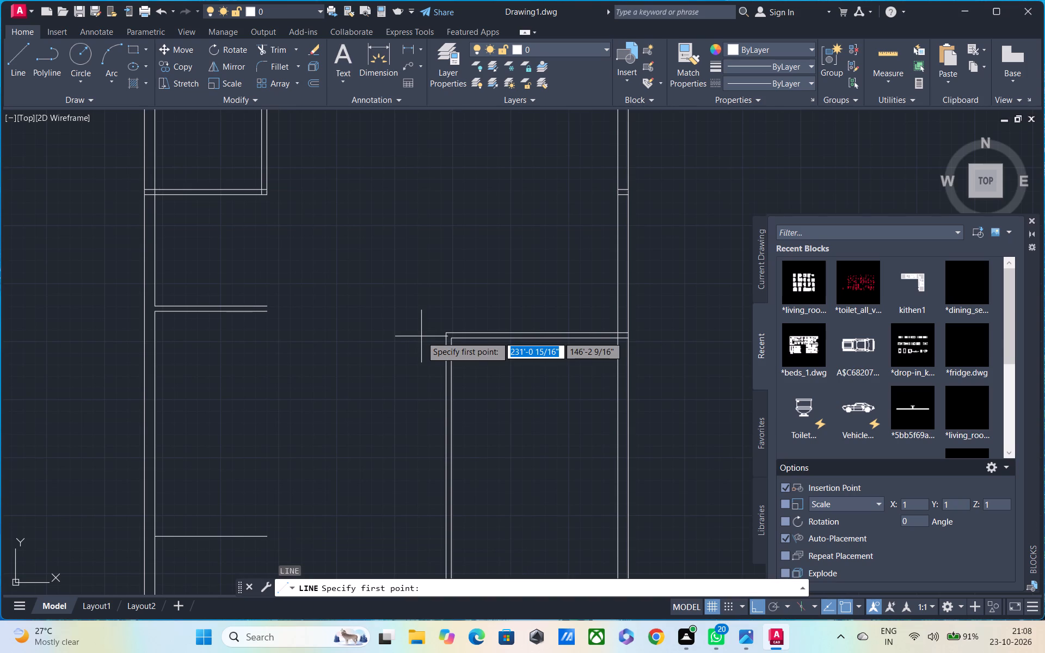
{"action": "left_click", "coordinate": [447, 335]}
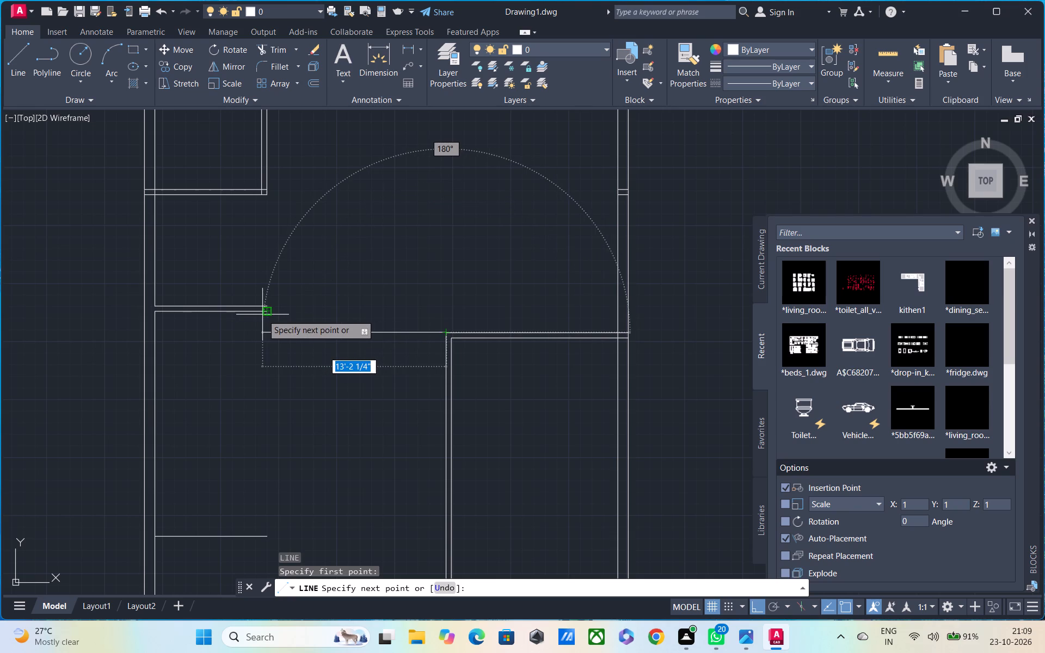
{"action": "left_click", "coordinate": [444, 309]}
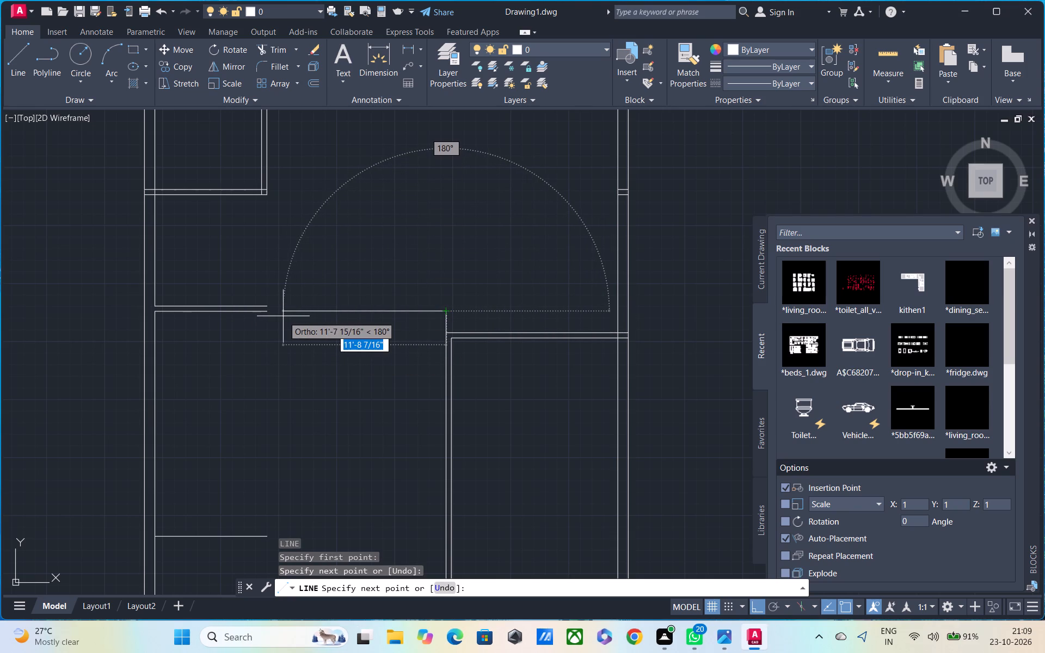
{"action": "scroll", "coordinate": [281, 312], "scroll_direction": "up", "scroll_amount": 3}
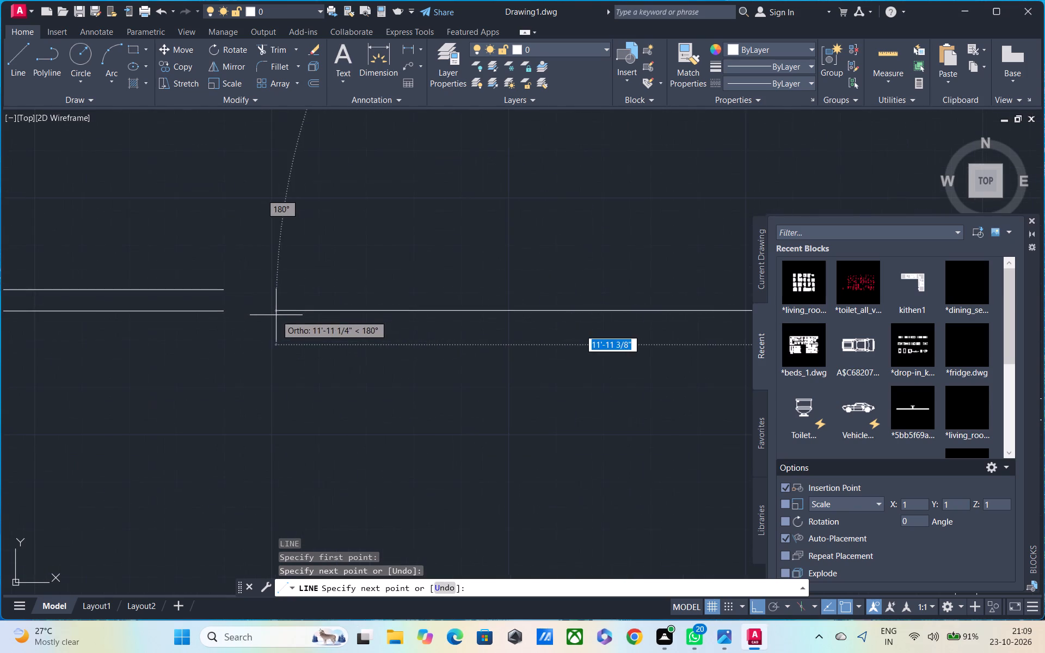
{"action": "left_click", "coordinate": [221, 316]}
{"action": "scroll", "coordinate": [380, 321], "scroll_direction": "down", "scroll_amount": 3}
{"action": "scroll", "coordinate": [380, 321], "scroll_direction": "up", "scroll_amount": 1}
{"action": "scroll", "coordinate": [380, 321], "scroll_direction": "down", "scroll_amount": 1}
{"action": "middle_click_drag", "start_coordinate": [386, 331], "coordinate": [238, 324]}
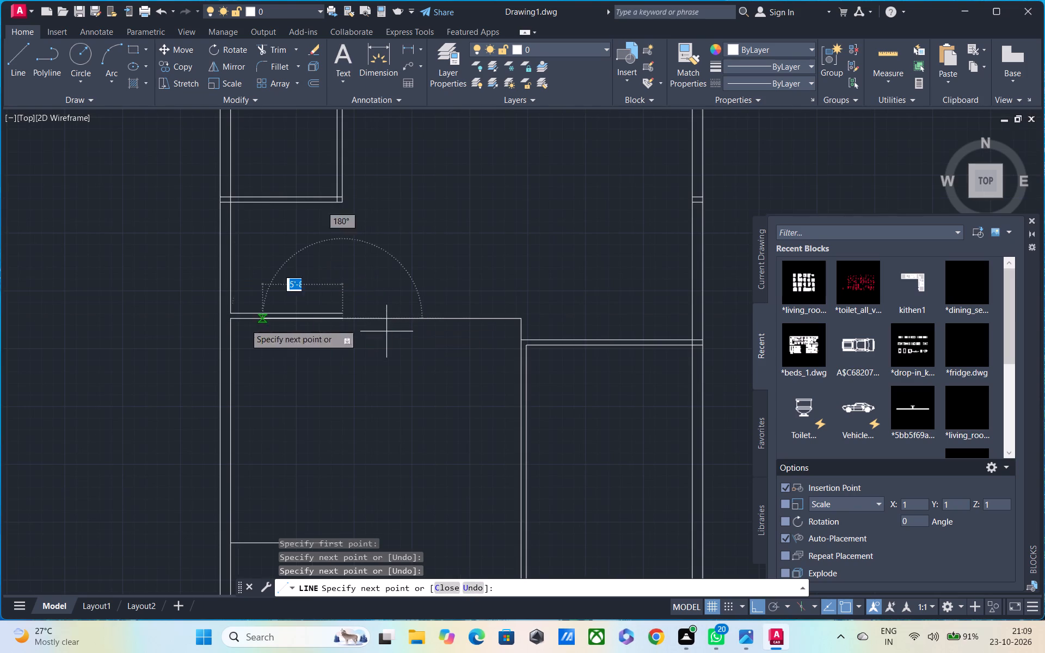
{"action": "middle_click_drag", "start_coordinate": [238, 324], "coordinate": [208, 324]}
{"action": "key", "text": "Escape"}
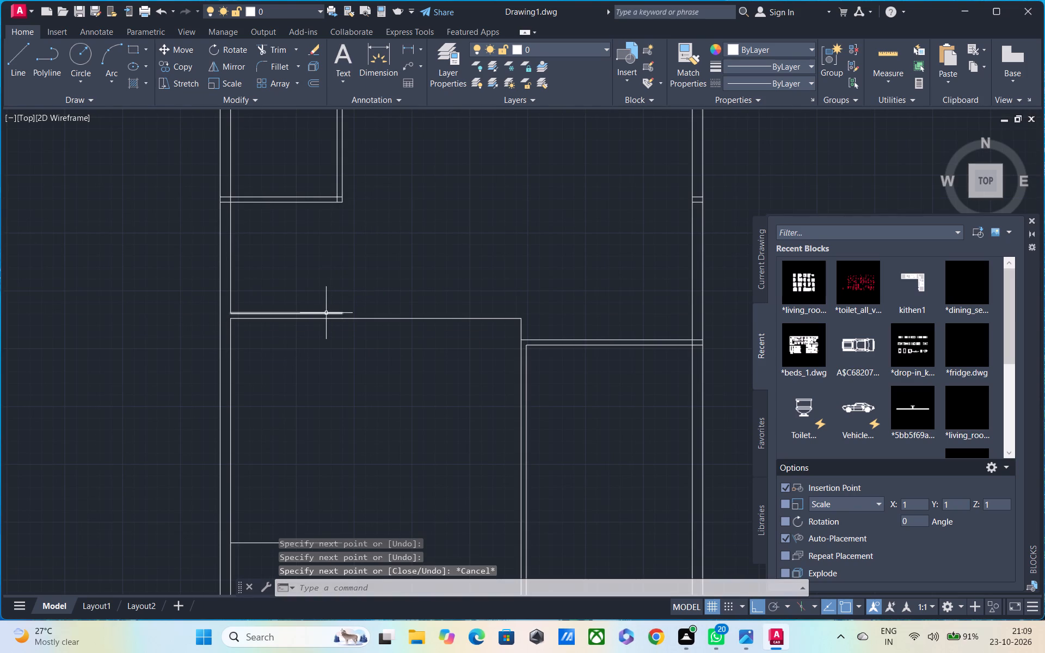
Draw a line from the fourth partition's upper line end rightward, and 2'-3 1/2" down to the inner corner of the right-hand partition.
{"action": "key", "text": "space"}
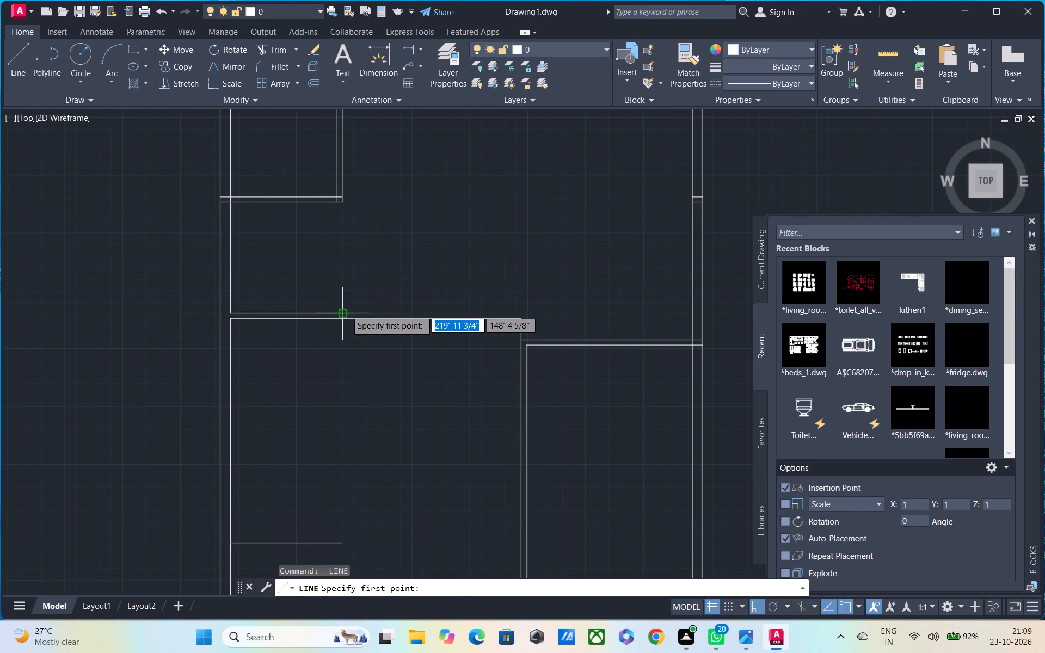
{"action": "left_click", "coordinate": [346, 309]}
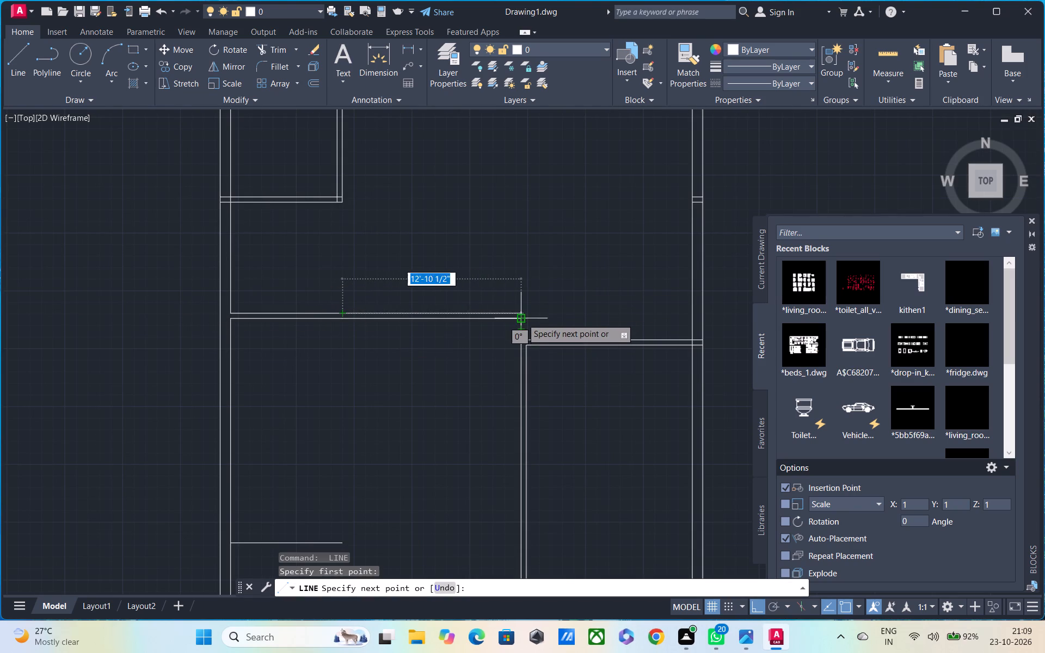
{"action": "scroll", "coordinate": [539, 322], "scroll_direction": "up", "scroll_amount": 3}
{"action": "scroll", "coordinate": [495, 308], "scroll_direction": "up", "scroll_amount": 1}
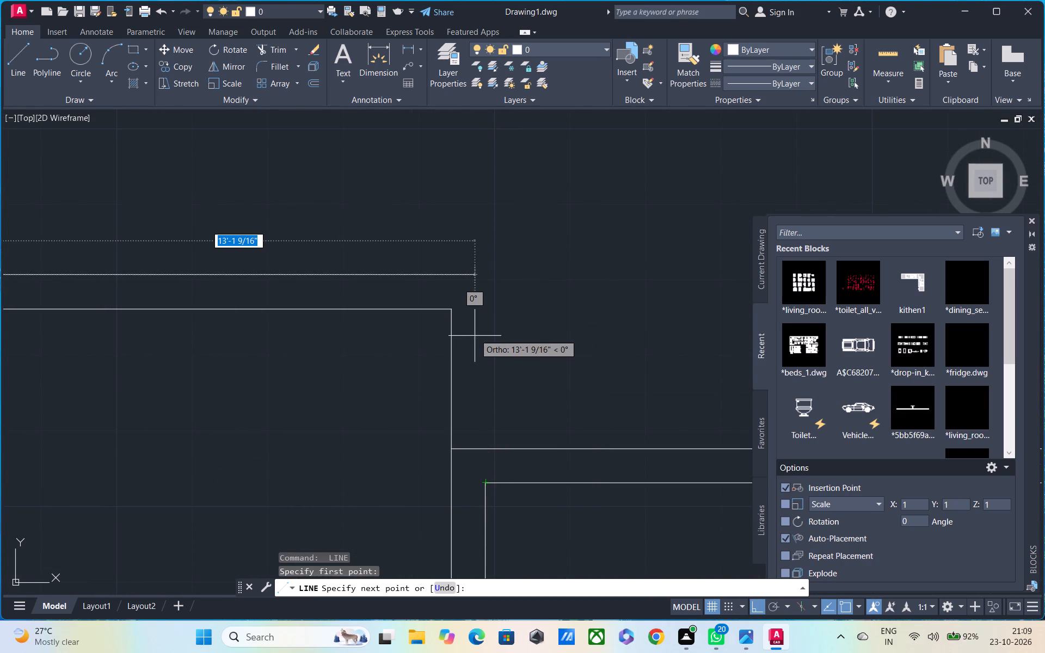
{"action": "left_click", "coordinate": [481, 307]}
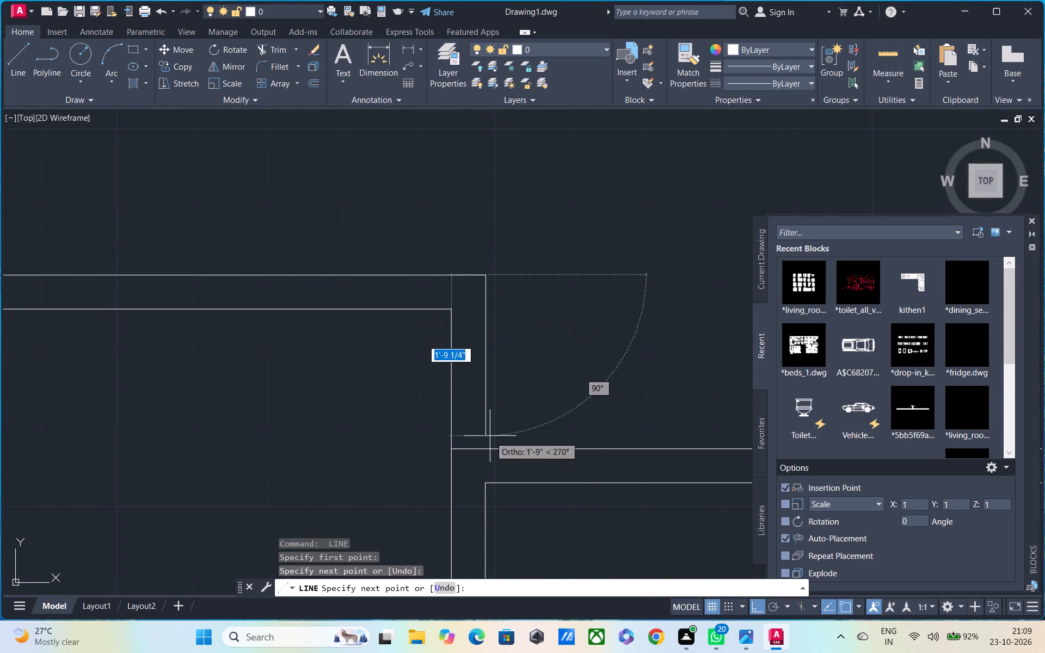
{"action": "left_click", "coordinate": [483, 485]}
{"action": "key", "text": "Escape"}
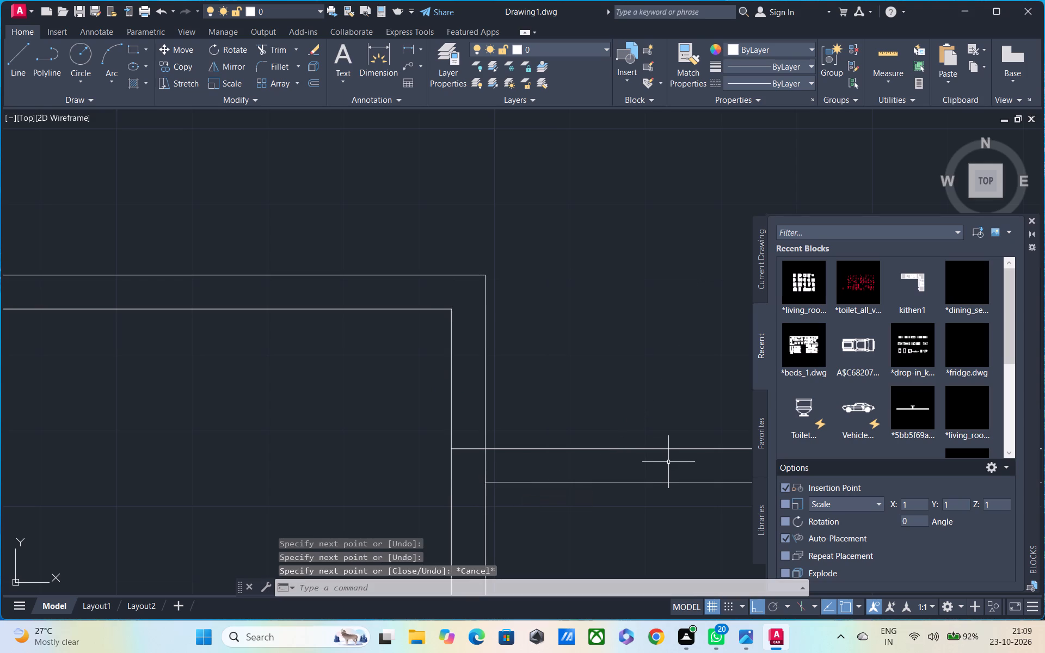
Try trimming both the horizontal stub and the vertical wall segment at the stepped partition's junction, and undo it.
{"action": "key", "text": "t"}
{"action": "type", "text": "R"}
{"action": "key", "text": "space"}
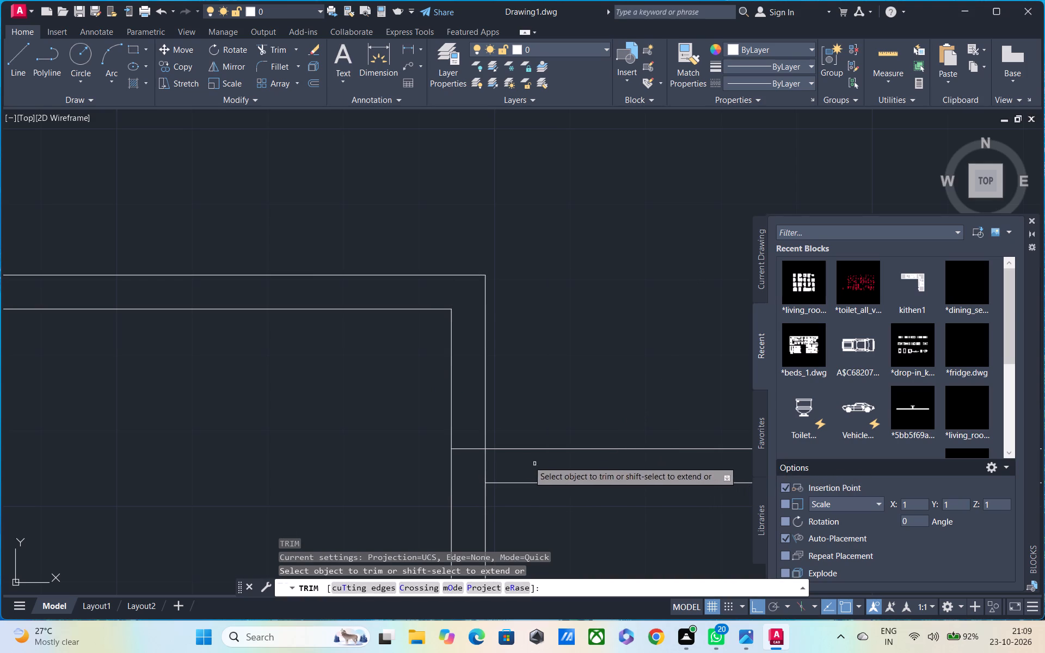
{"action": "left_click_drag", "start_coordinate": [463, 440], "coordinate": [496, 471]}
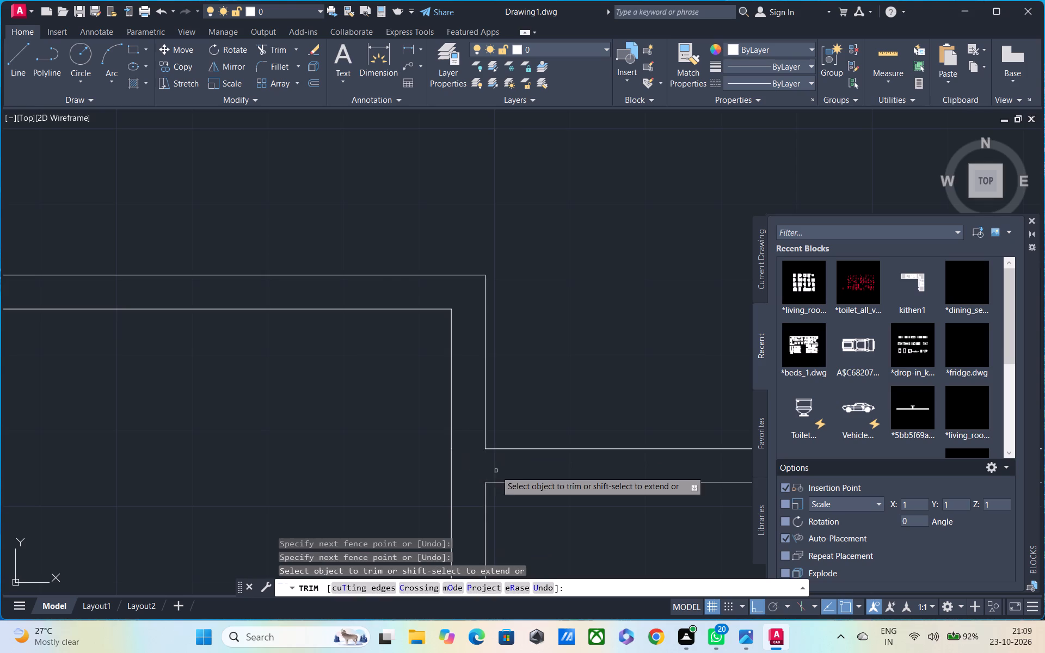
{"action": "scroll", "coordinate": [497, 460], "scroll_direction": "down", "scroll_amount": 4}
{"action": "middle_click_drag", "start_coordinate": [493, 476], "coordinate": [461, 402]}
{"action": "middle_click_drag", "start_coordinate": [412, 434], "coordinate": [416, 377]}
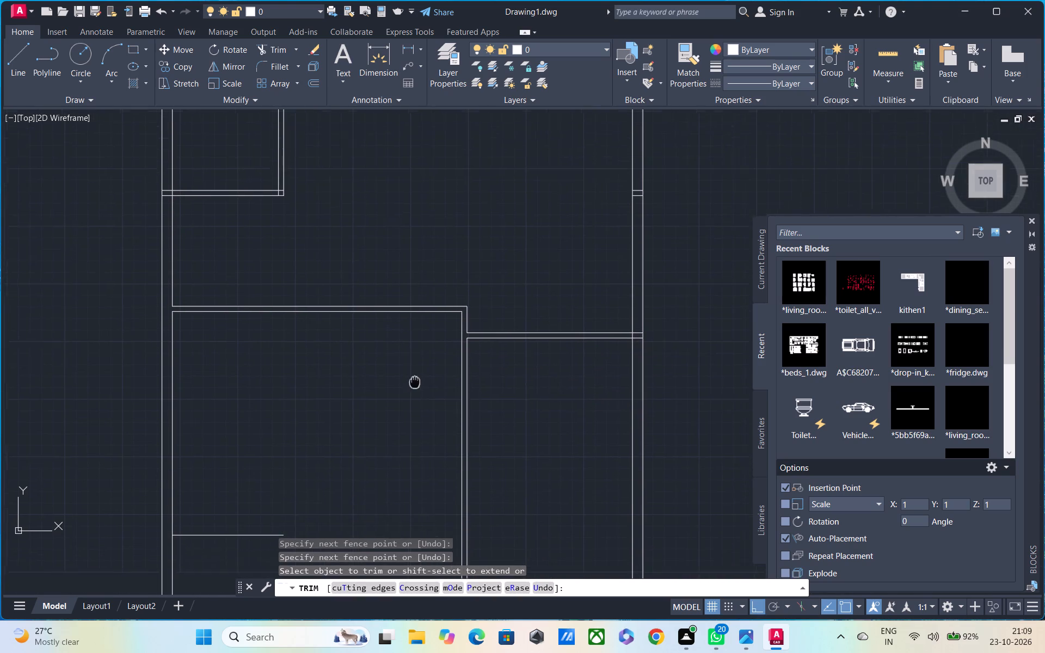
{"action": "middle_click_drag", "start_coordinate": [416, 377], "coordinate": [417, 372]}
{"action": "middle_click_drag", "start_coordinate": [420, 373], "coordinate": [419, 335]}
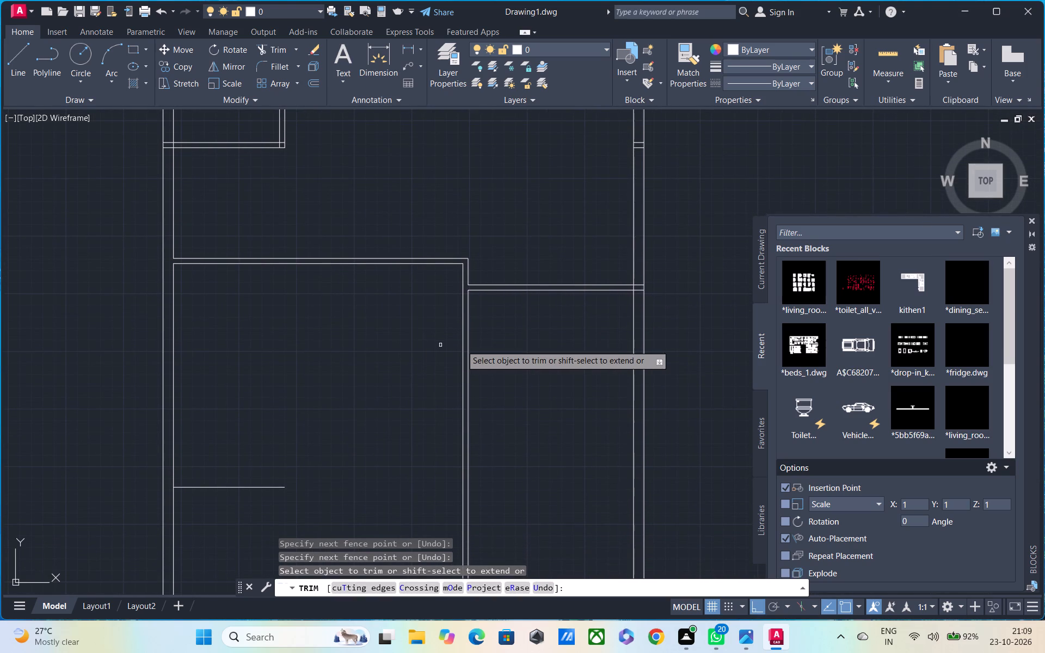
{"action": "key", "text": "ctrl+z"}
Trim only the short horizontal stub lying between the vertical partition's two lines at the stepped junction.
{"action": "middle_click_drag", "start_coordinate": [482, 452], "coordinate": [476, 384]}
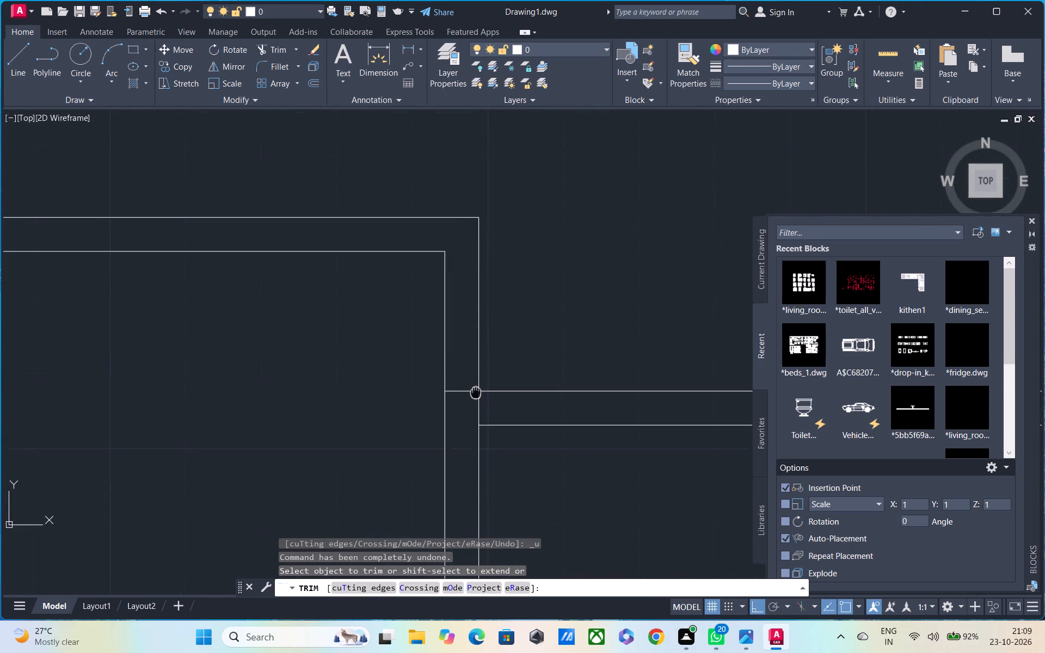
{"action": "middle_click_drag", "start_coordinate": [476, 384], "coordinate": [476, 377]}
{"action": "left_click_drag", "start_coordinate": [471, 358], "coordinate": [471, 403]}
{"action": "scroll", "coordinate": [471, 403], "scroll_direction": "down", "scroll_amount": 3}
{"action": "middle_click_drag", "start_coordinate": [468, 398], "coordinate": [467, 397]}
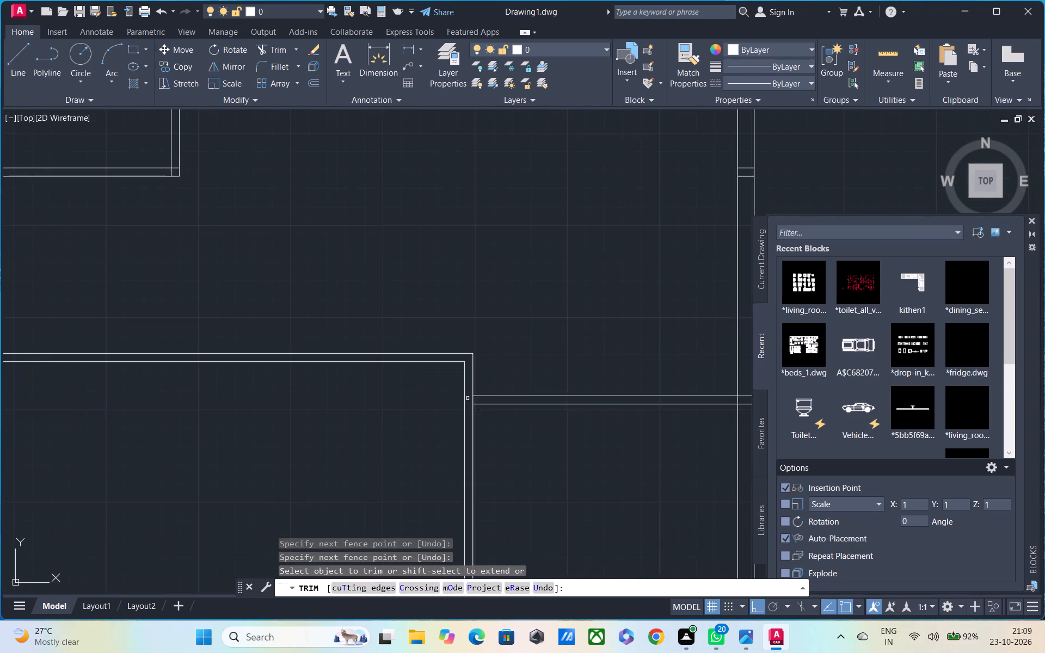
{"action": "middle_click_drag", "start_coordinate": [467, 397], "coordinate": [448, 312]}
{"action": "scroll", "coordinate": [367, 403], "scroll_direction": "down", "scroll_amount": 4}
{"action": "middle_click_drag", "start_coordinate": [359, 408], "coordinate": [403, 380]}
{"action": "scroll", "coordinate": [386, 418], "scroll_direction": "up", "scroll_amount": 2}
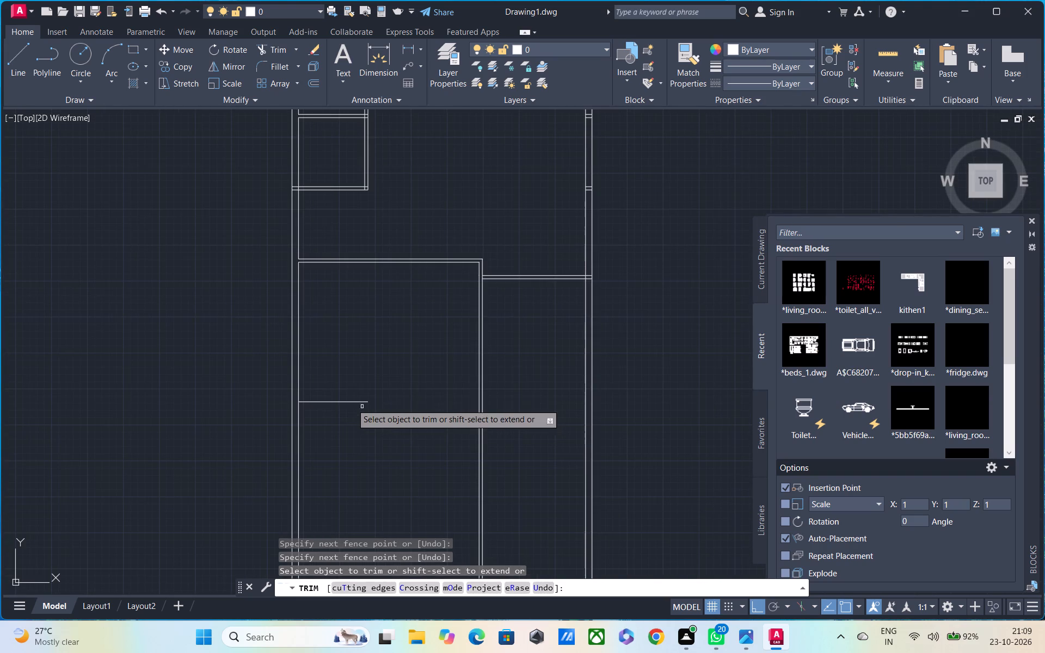
{"action": "middle_click_drag", "start_coordinate": [385, 432], "coordinate": [386, 368]}
{"action": "key", "text": "space"}
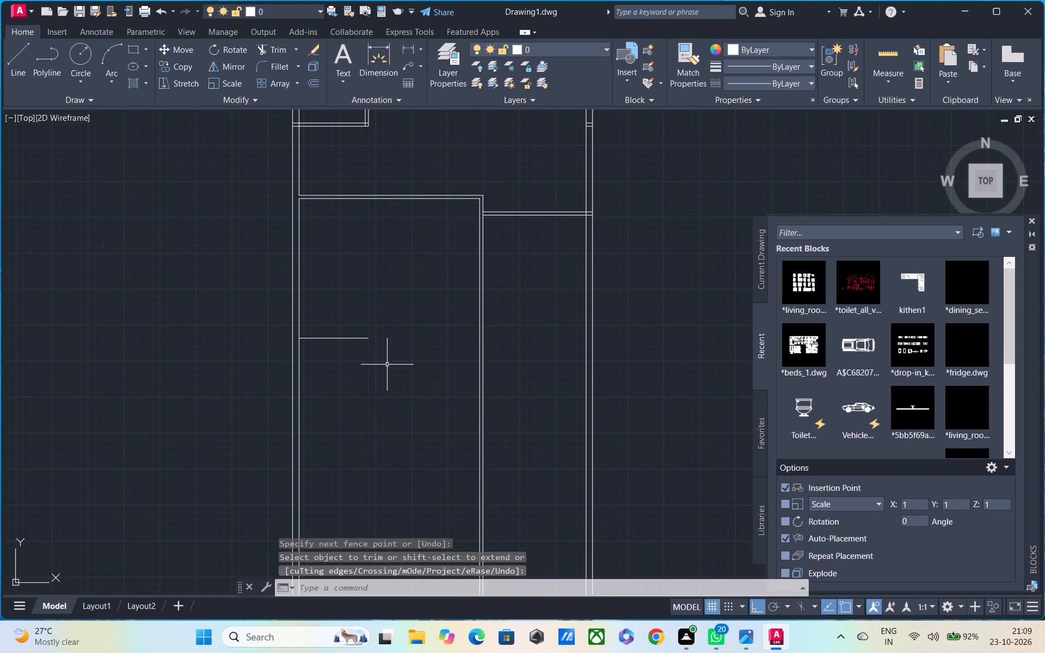
Offset the lower line of the right-hand horizontal partition 12' downward.
{"action": "key", "text": "o"}
{"action": "key", "text": "space"}
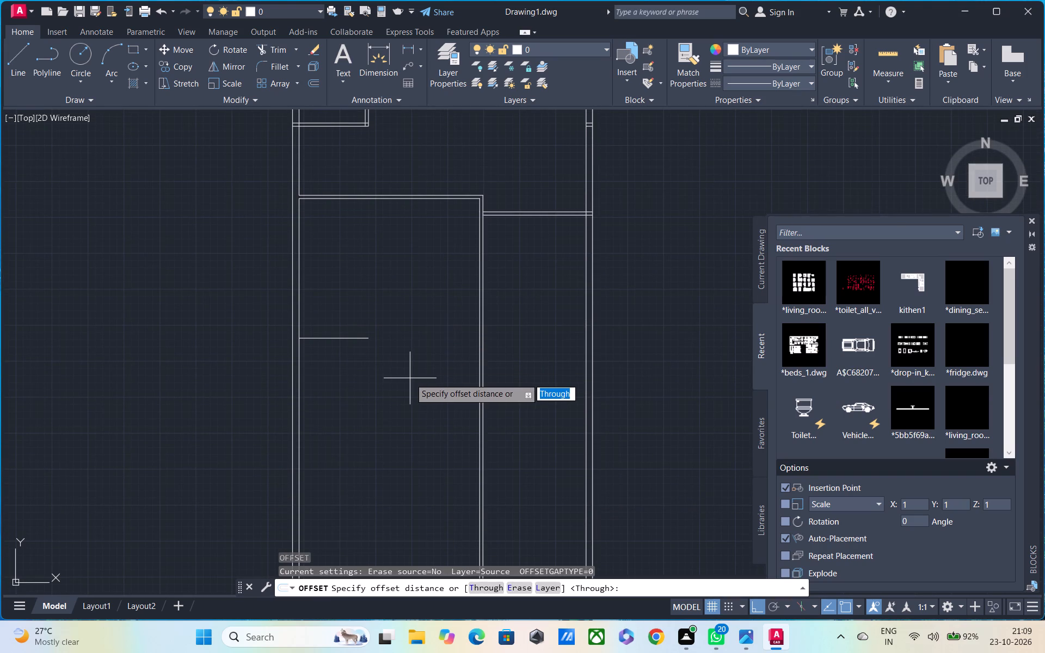
{"action": "type", "text": "12'"}
{"action": "key", "text": "Return"}
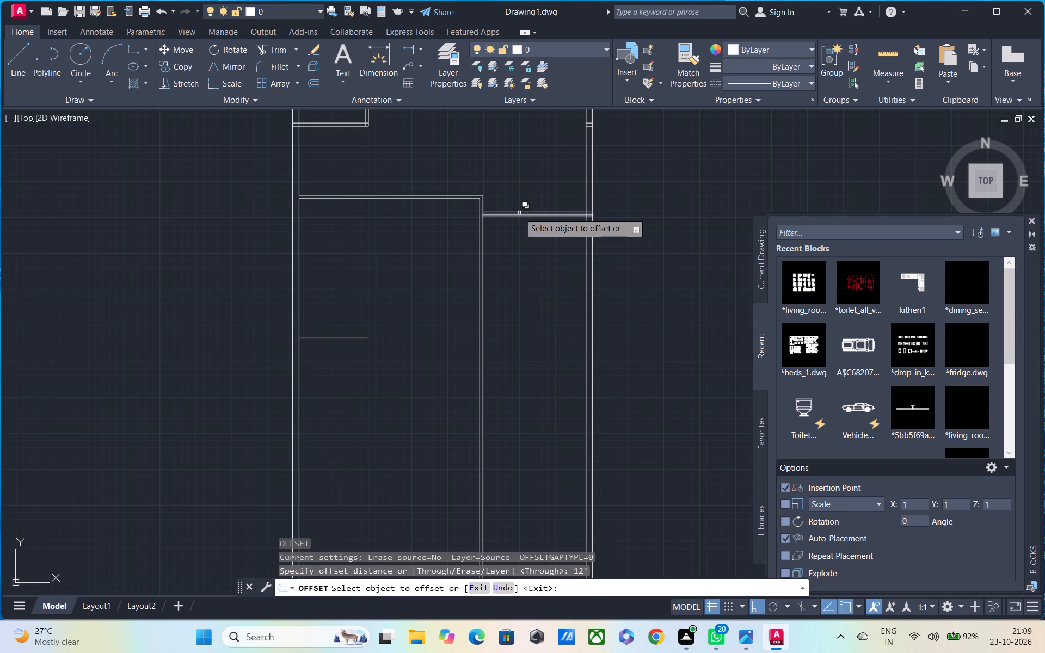
{"action": "left_click", "coordinate": [519, 216]}
{"action": "left_click", "coordinate": [518, 272]}
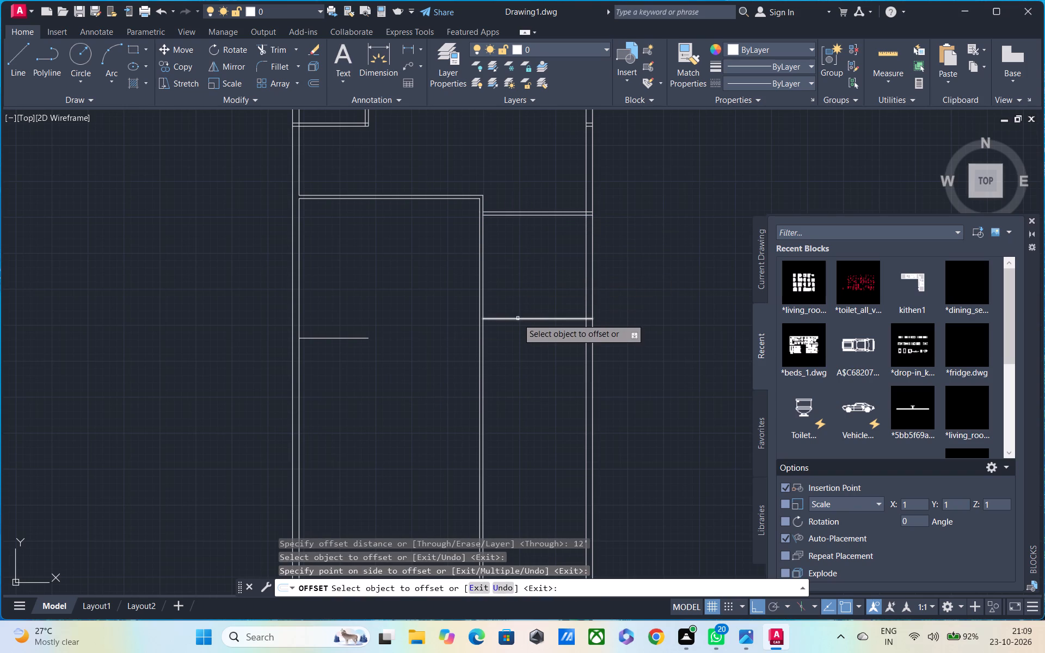
Offset the single horizontal line closing the right-hand room 9" downward to form a wall.
{"action": "left_click", "coordinate": [518, 317]}
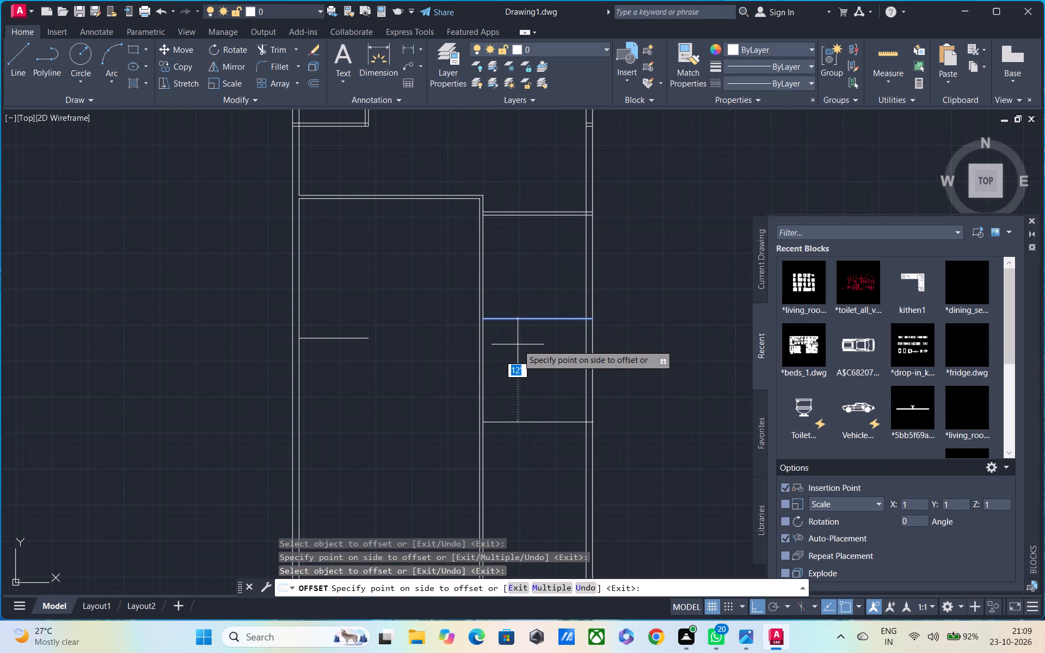
{"action": "type", "text": "9\""}
{"action": "key", "text": "Return"}
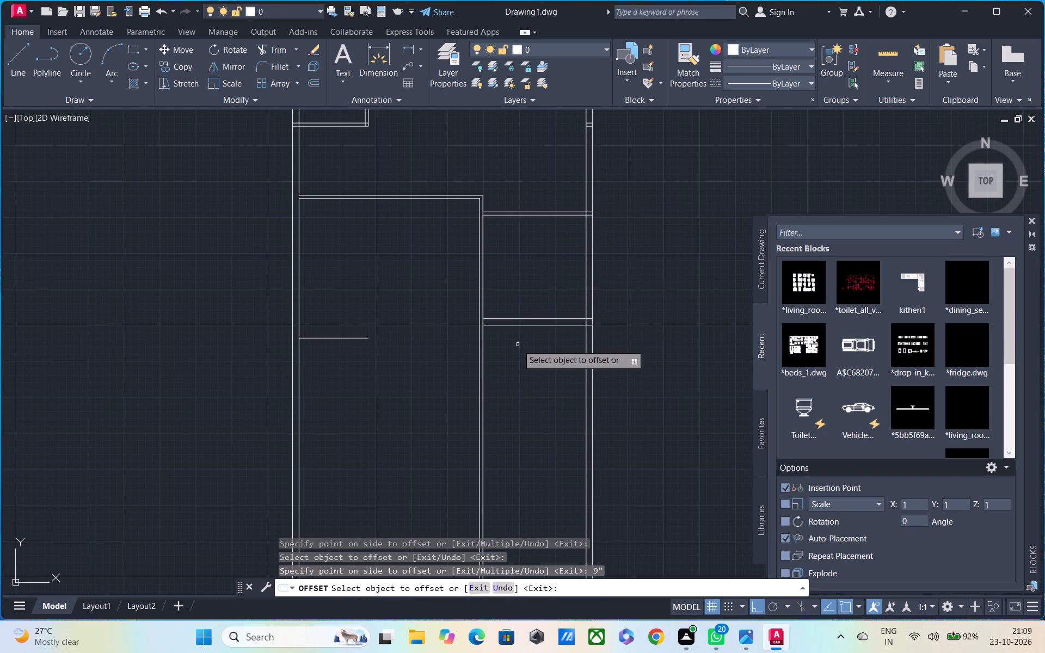
Examine the overall floor plan and the partitions around the stepped horizontal wall.
{"action": "middle_click_drag", "start_coordinate": [428, 355], "coordinate": [538, 281]}
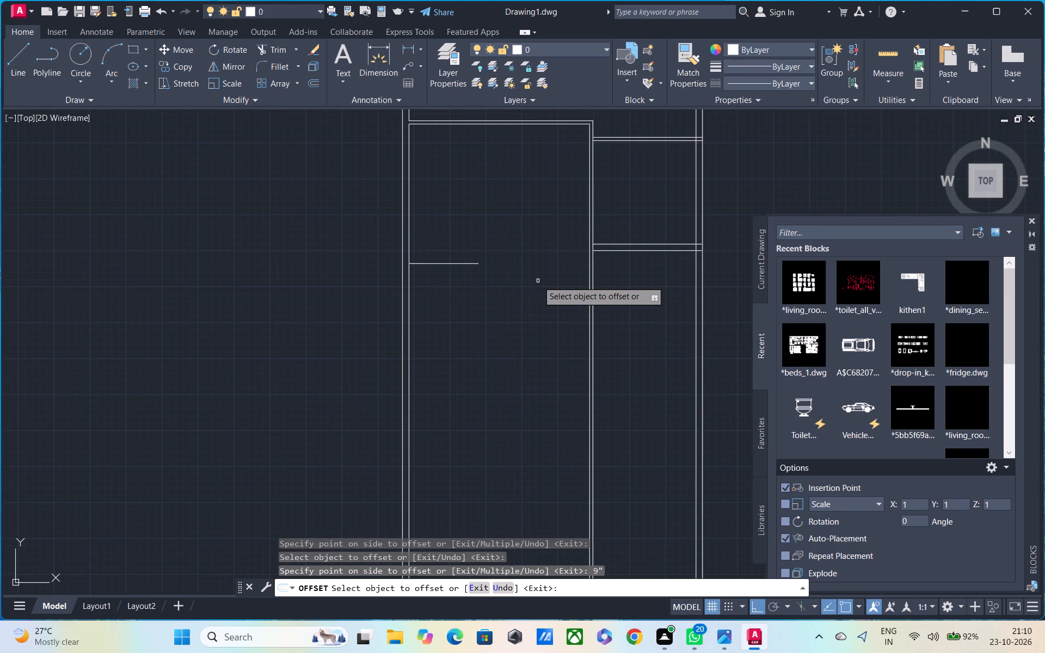
{"action": "scroll", "coordinate": [541, 288], "scroll_direction": "down", "scroll_amount": 1}
{"action": "middle_click_drag", "start_coordinate": [541, 290], "coordinate": [555, 423]}
{"action": "scroll", "coordinate": [545, 406], "scroll_direction": "down", "scroll_amount": 1}
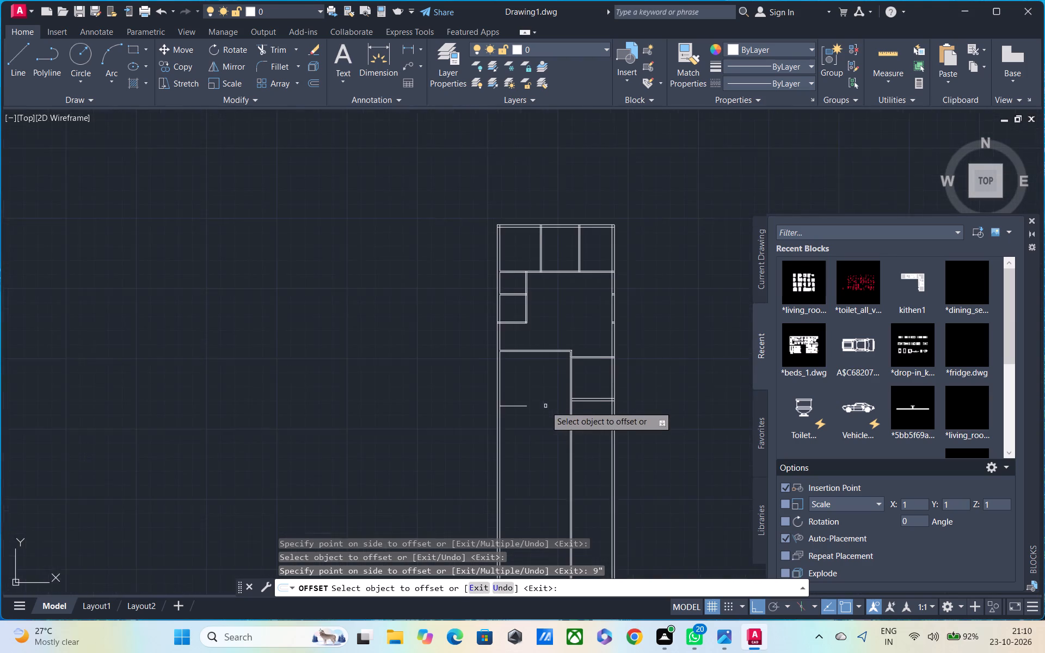
{"action": "middle_click_drag", "start_coordinate": [545, 406], "coordinate": [540, 423]}
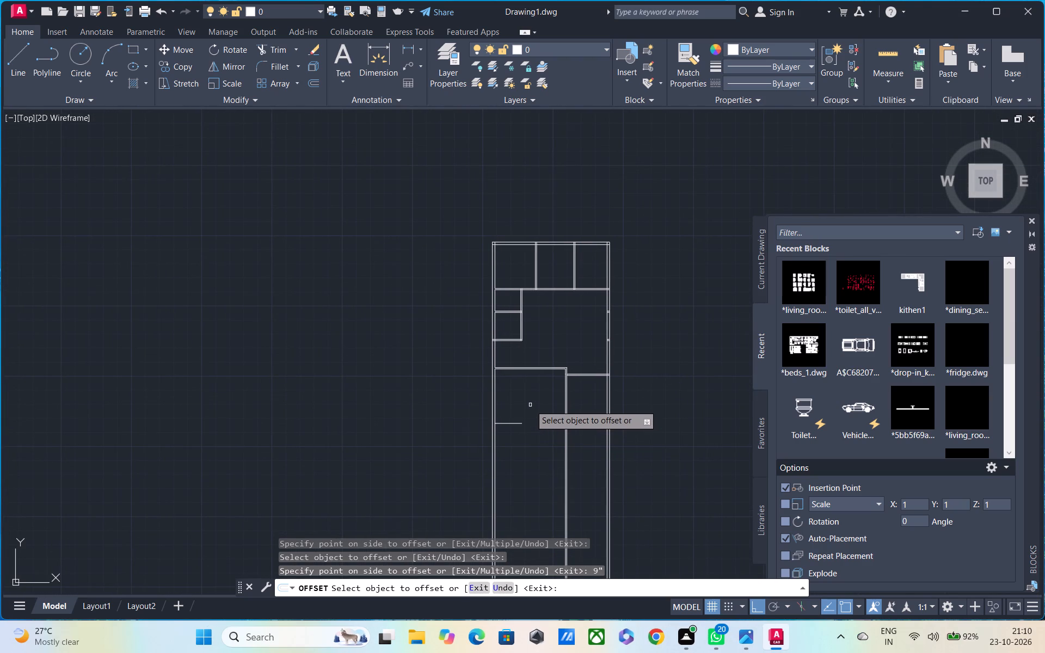
{"action": "middle_click_drag", "start_coordinate": [530, 405], "coordinate": [581, 403]}
{"action": "scroll", "coordinate": [575, 397], "scroll_direction": "up", "scroll_amount": 2}
{"action": "middle_click_drag", "start_coordinate": [575, 396], "coordinate": [520, 420]}
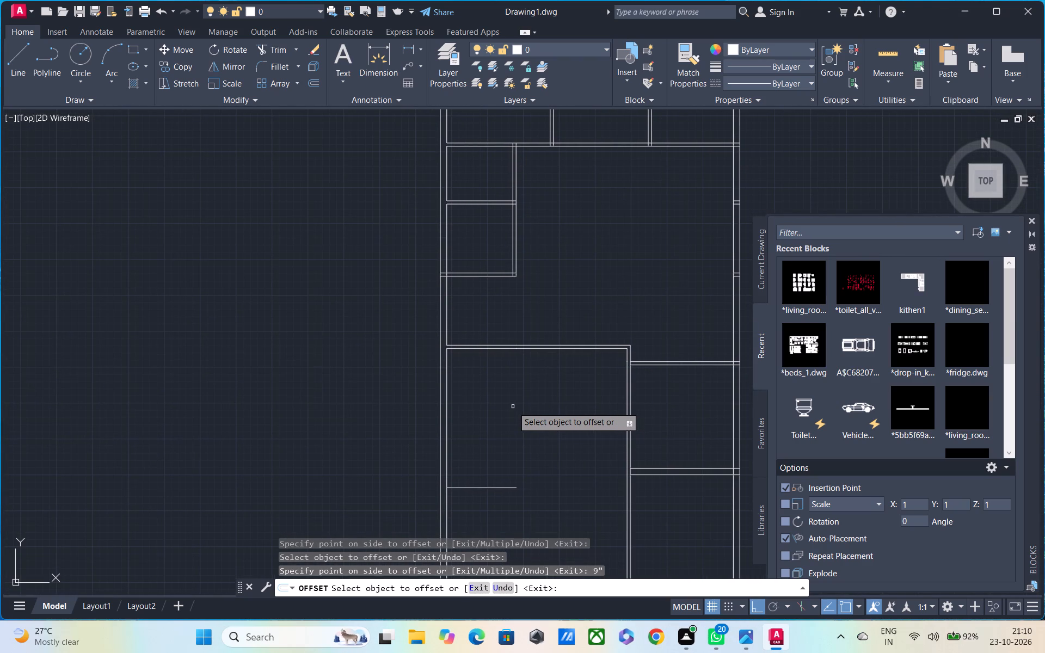
{"action": "scroll", "coordinate": [513, 406], "scroll_direction": "down", "scroll_amount": 2}
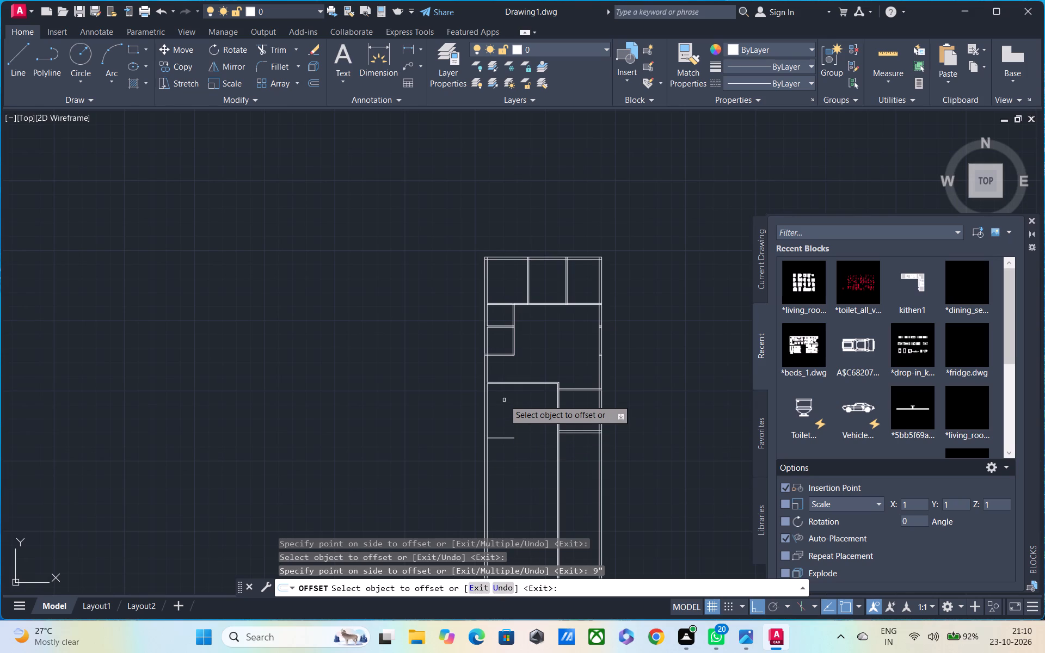
{"action": "middle_click_drag", "start_coordinate": [503, 392], "coordinate": [500, 349]}
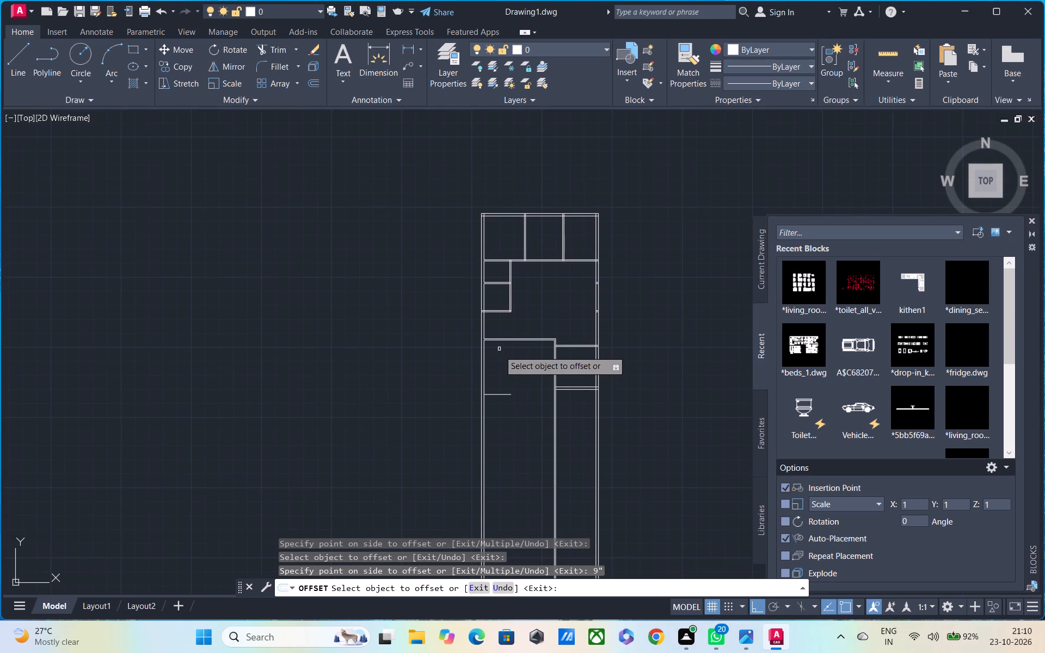
{"action": "key", "text": "space"}
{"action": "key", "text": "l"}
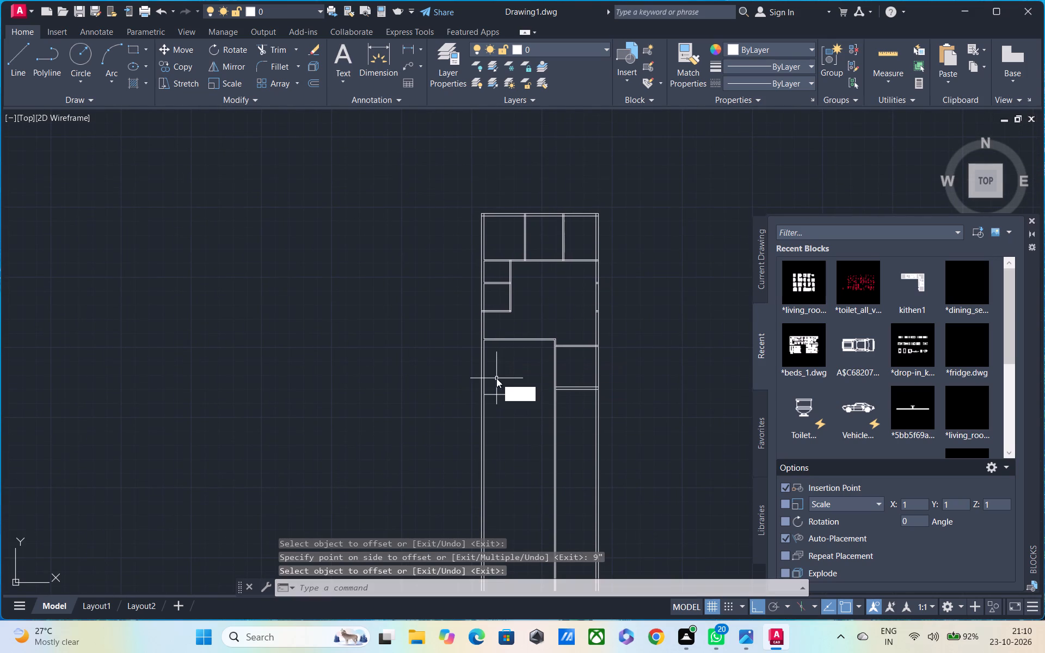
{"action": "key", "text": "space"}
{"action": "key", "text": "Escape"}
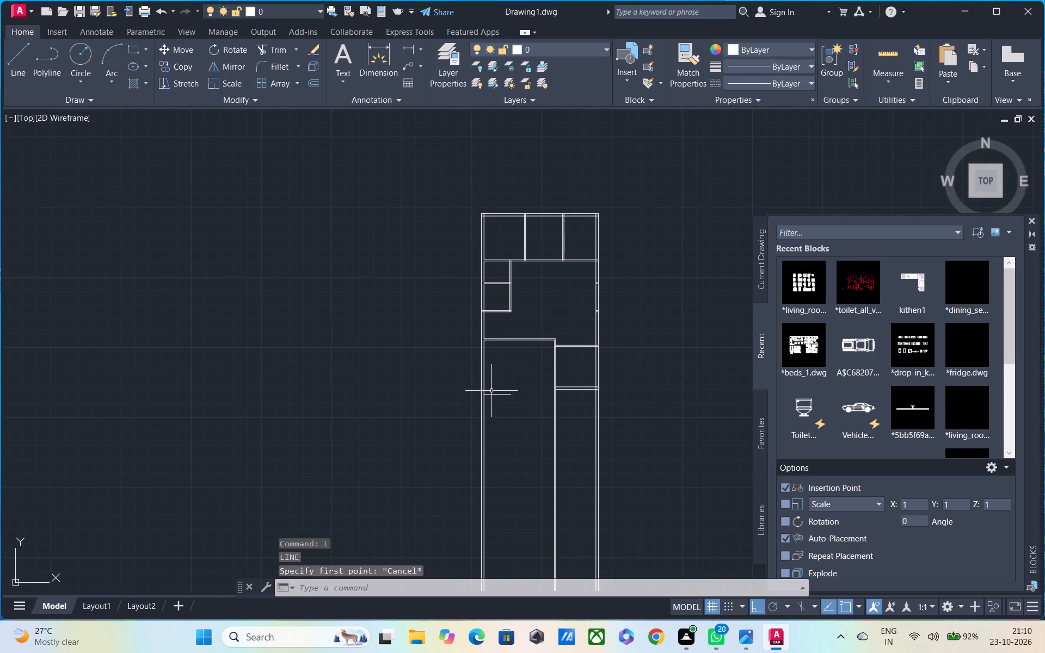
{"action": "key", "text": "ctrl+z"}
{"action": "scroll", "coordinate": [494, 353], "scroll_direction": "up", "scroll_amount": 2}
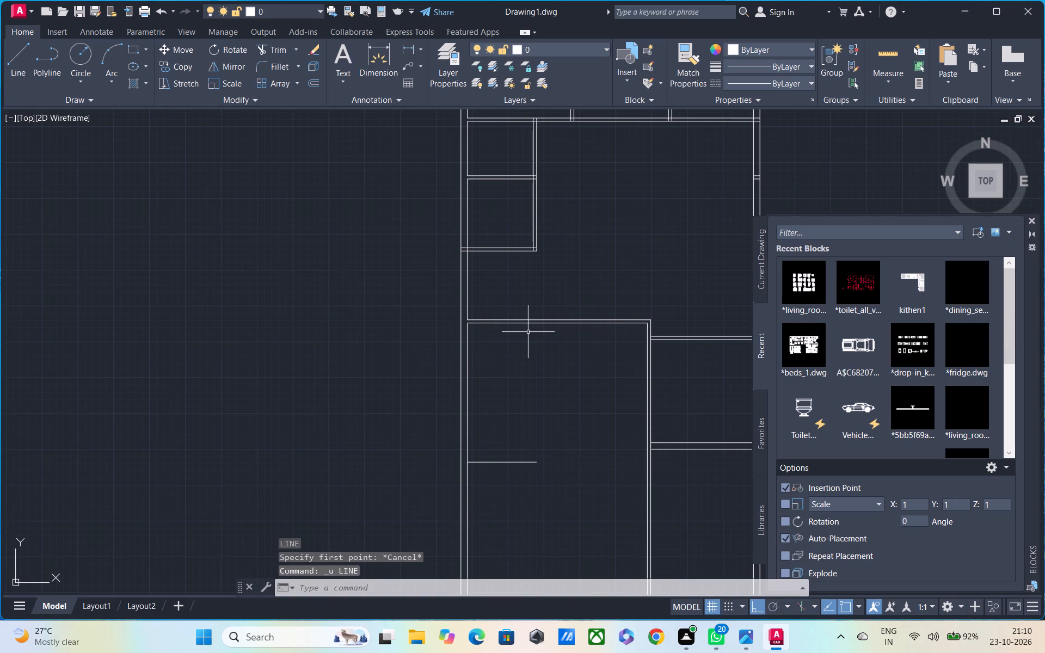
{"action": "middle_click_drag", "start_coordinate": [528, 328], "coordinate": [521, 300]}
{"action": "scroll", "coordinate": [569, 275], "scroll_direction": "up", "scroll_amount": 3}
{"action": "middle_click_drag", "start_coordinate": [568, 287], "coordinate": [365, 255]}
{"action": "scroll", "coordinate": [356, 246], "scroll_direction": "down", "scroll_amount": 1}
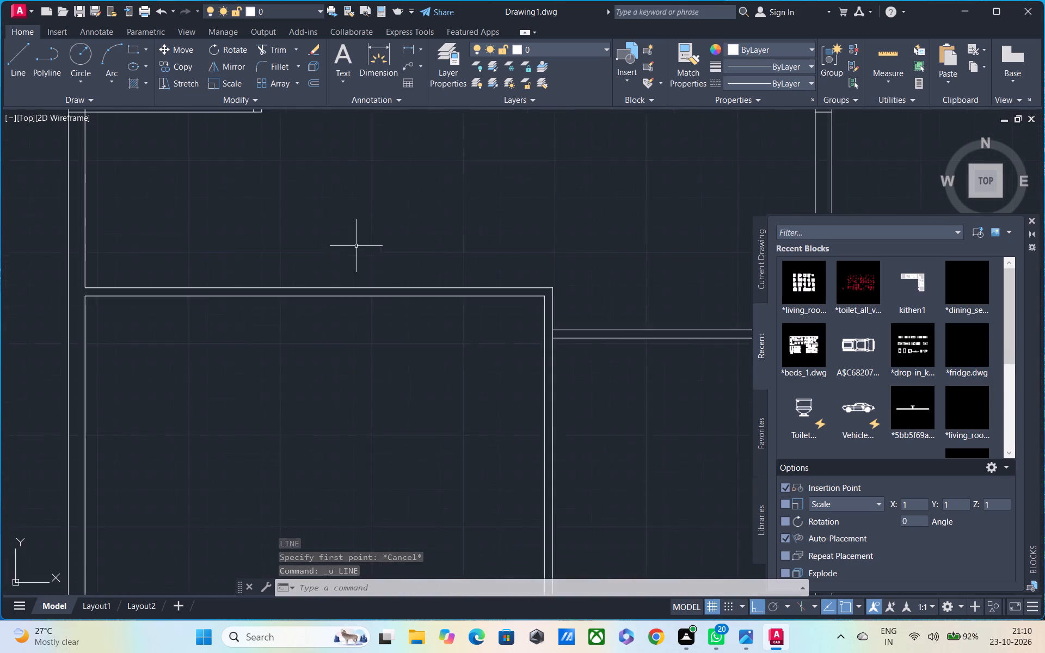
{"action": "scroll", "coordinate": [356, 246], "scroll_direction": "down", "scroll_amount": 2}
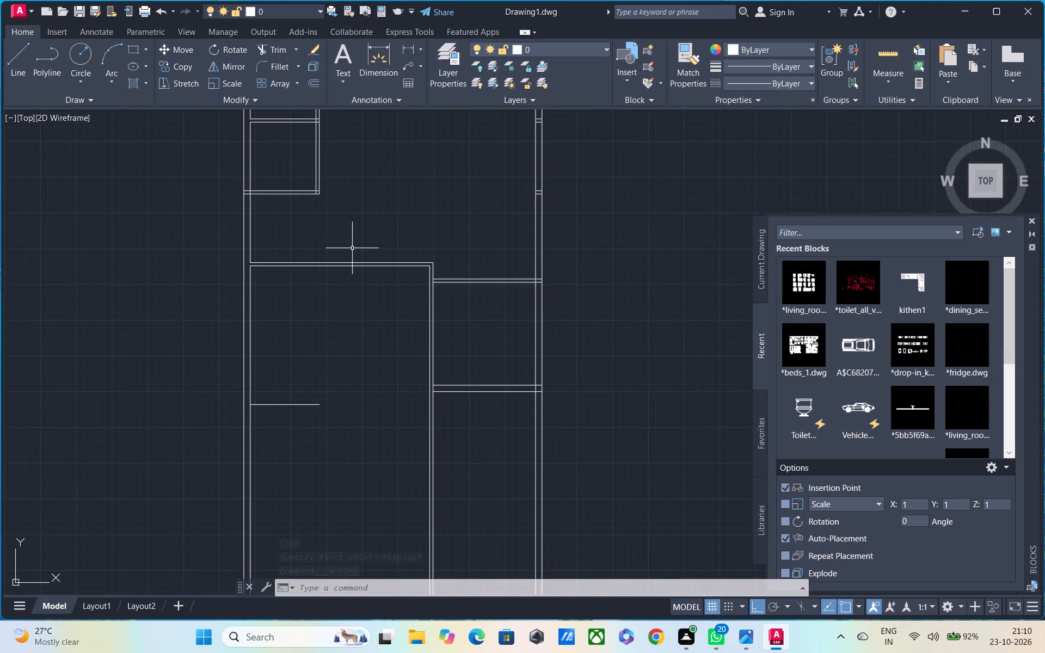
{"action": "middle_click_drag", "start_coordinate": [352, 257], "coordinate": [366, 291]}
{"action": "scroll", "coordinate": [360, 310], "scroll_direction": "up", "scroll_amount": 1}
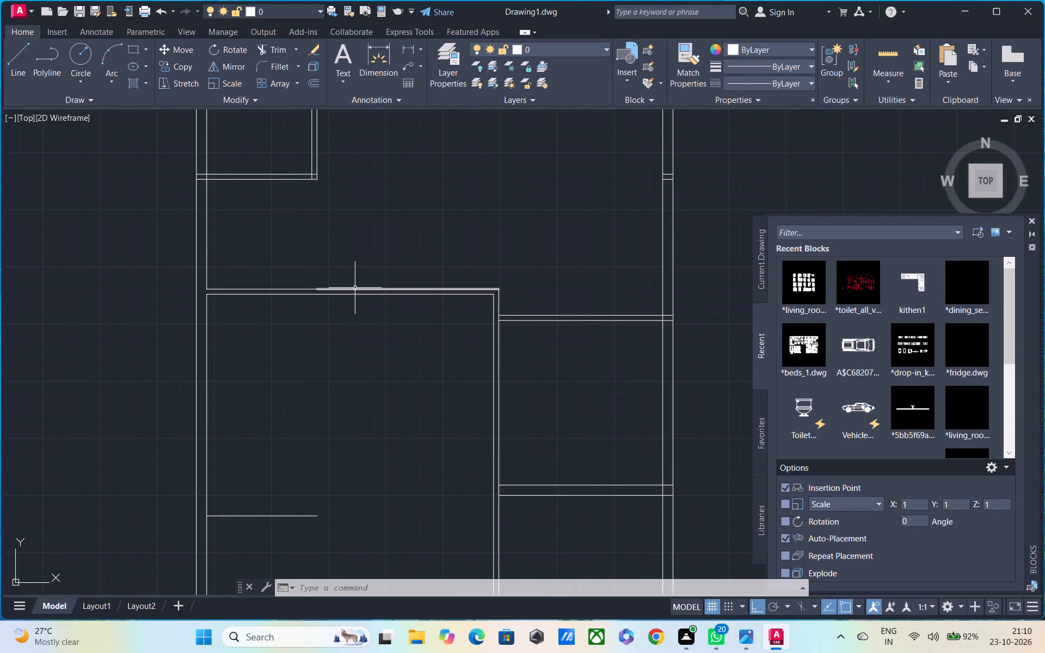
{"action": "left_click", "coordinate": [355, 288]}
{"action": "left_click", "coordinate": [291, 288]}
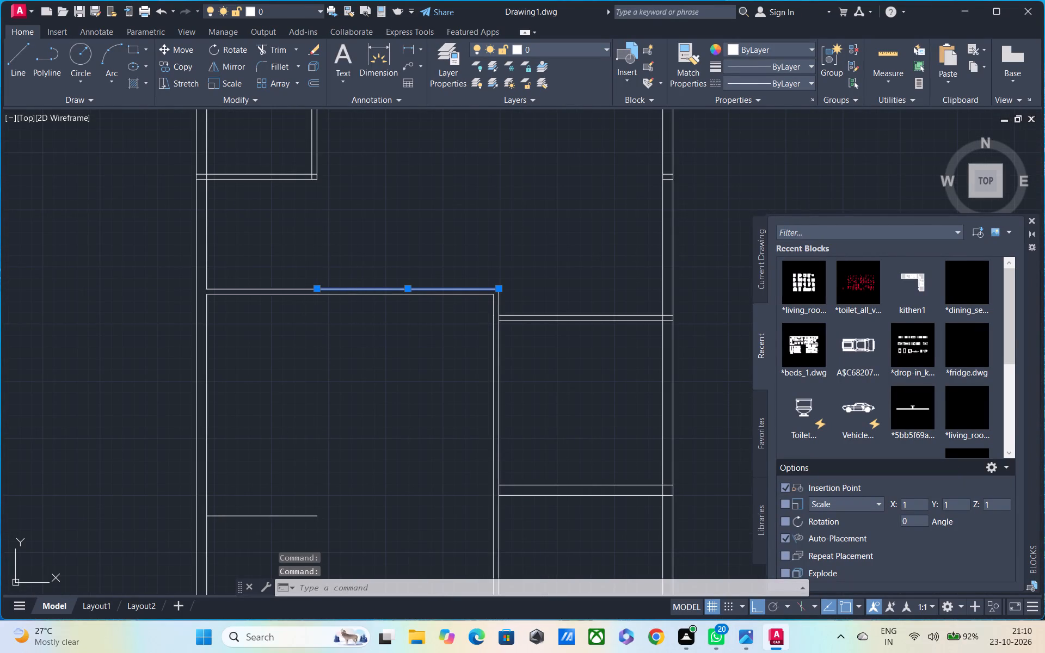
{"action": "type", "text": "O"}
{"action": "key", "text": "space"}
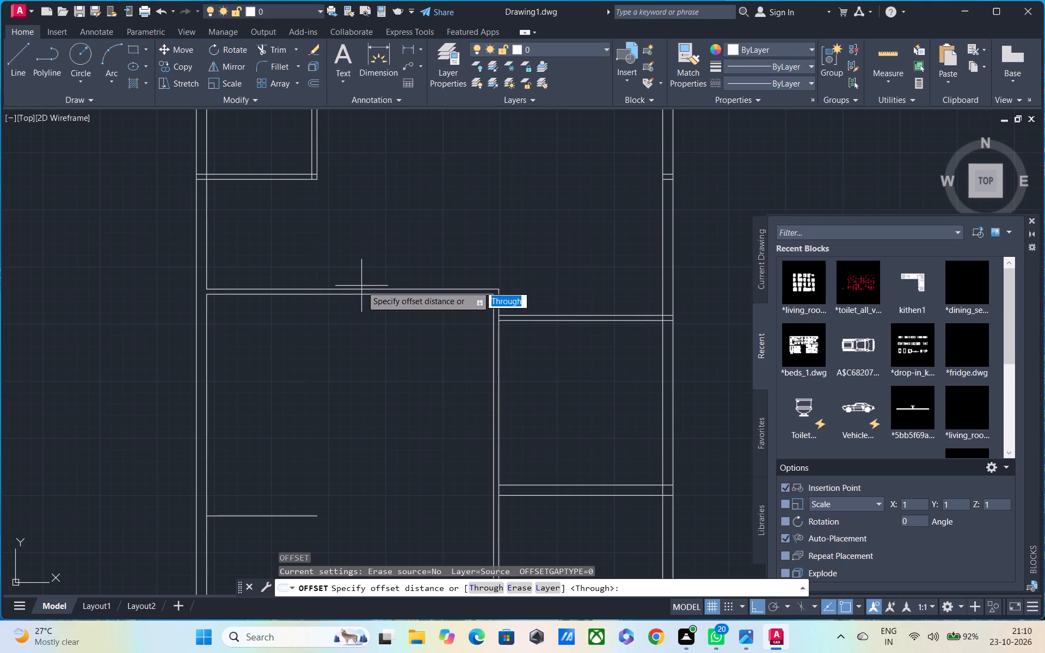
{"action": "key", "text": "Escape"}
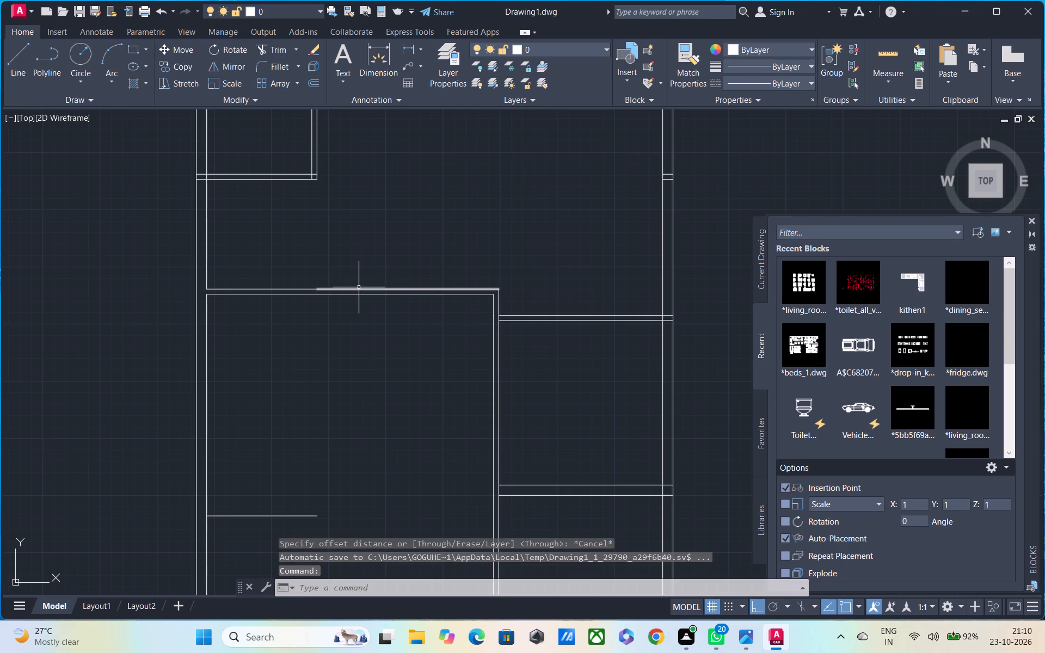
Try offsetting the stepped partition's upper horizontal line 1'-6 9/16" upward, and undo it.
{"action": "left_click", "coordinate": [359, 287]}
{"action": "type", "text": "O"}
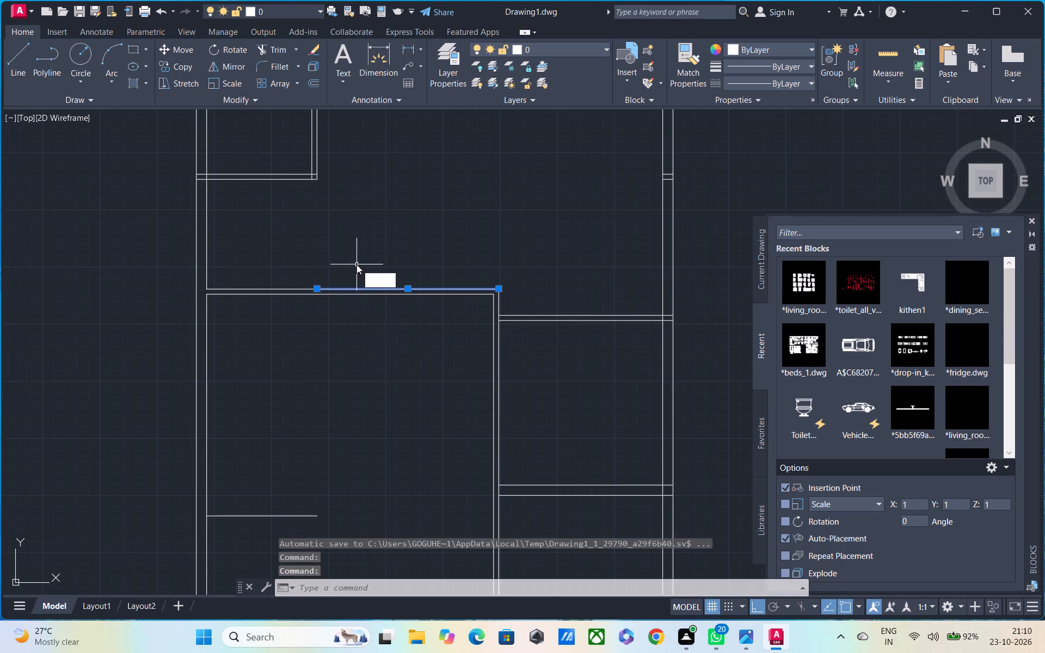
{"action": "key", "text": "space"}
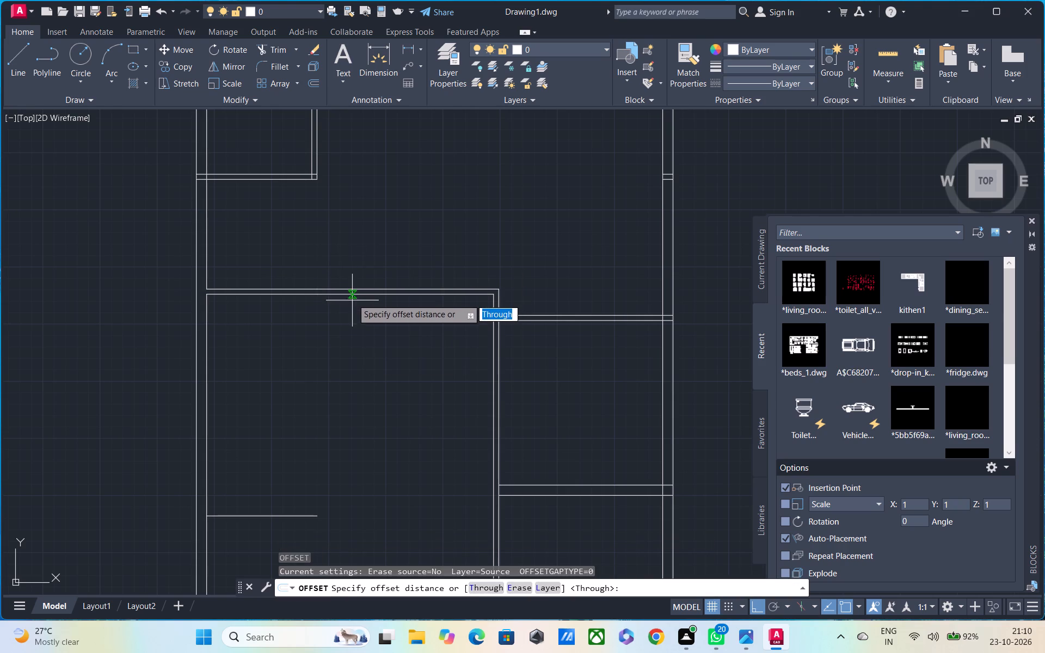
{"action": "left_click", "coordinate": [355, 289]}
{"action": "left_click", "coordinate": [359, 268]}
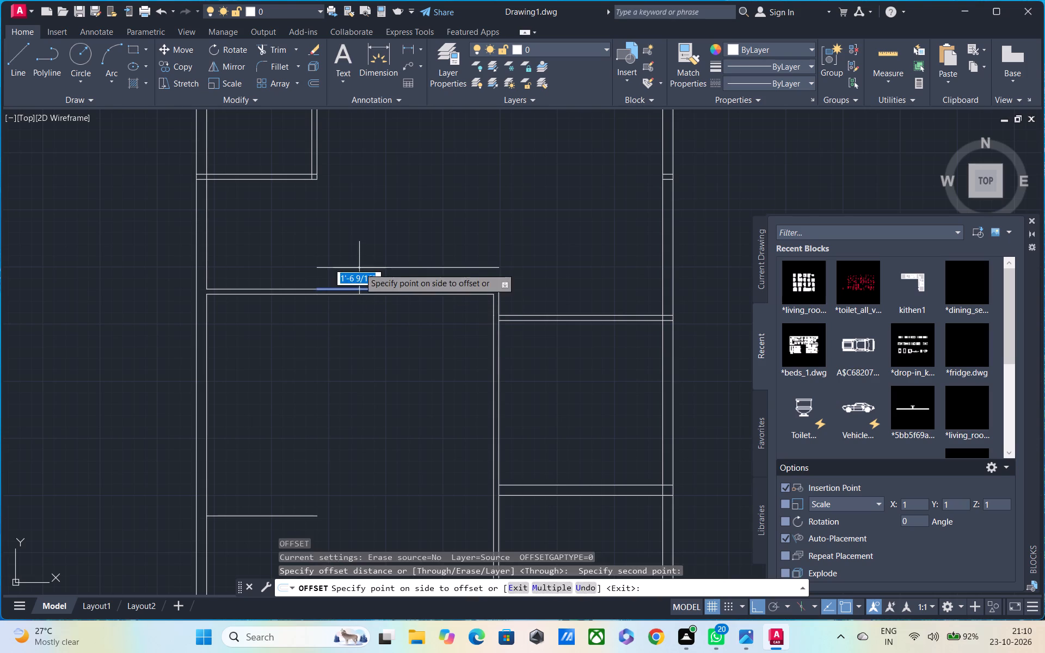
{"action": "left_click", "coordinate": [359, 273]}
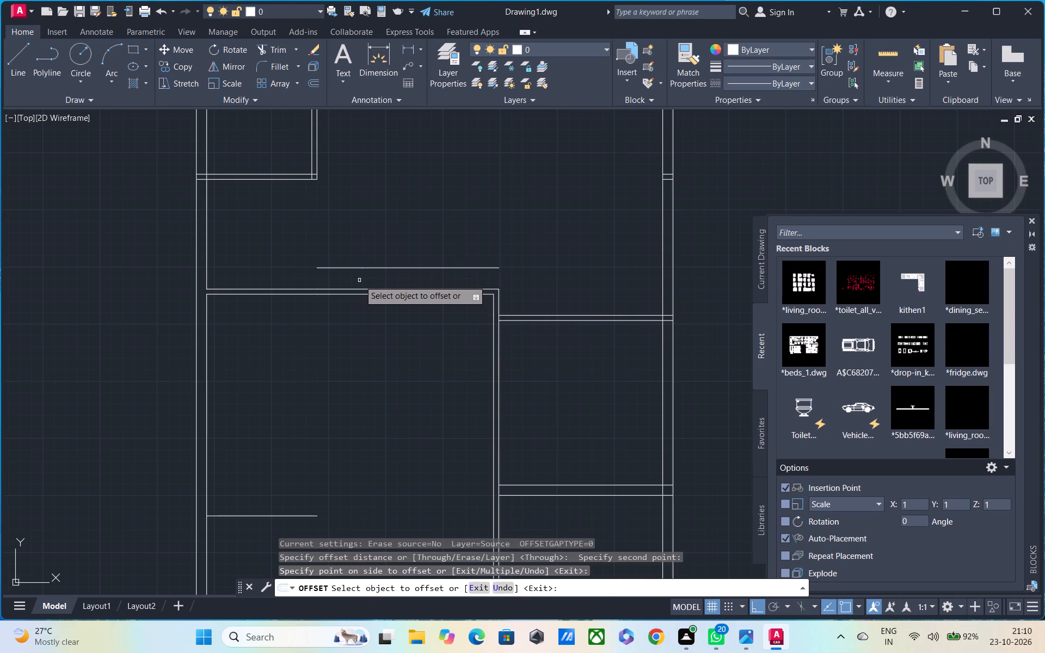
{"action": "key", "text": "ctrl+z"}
Offset both segments of the stepped partition's upper and lower horizontal lines 1' upward.
{"action": "left_click", "coordinate": [368, 288]}
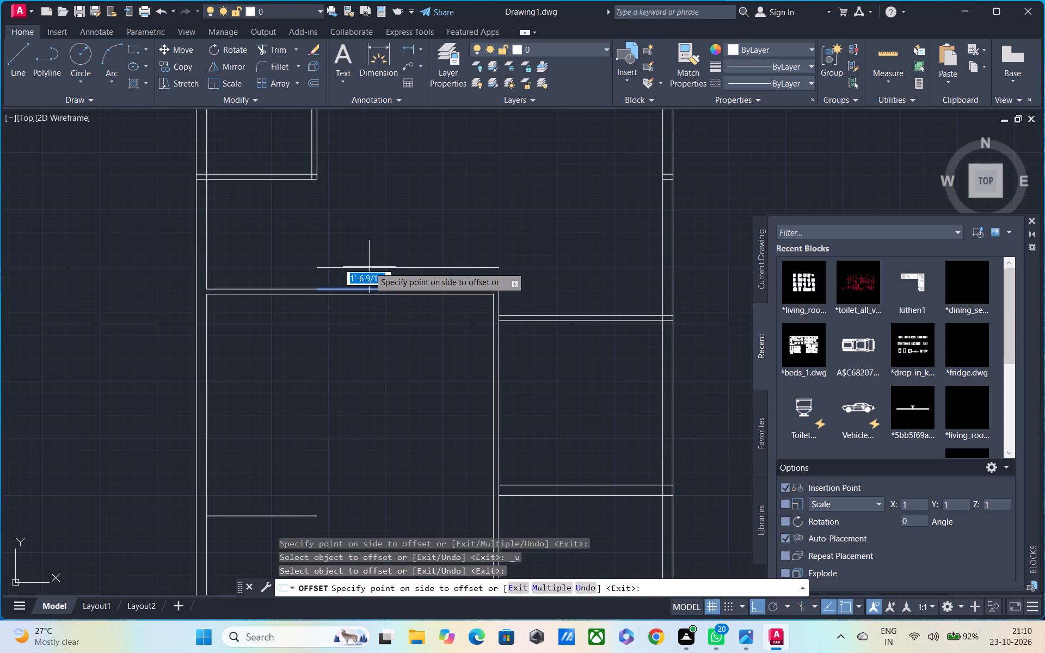
{"action": "type", "text": "1'"}
{"action": "key", "text": "Return"}
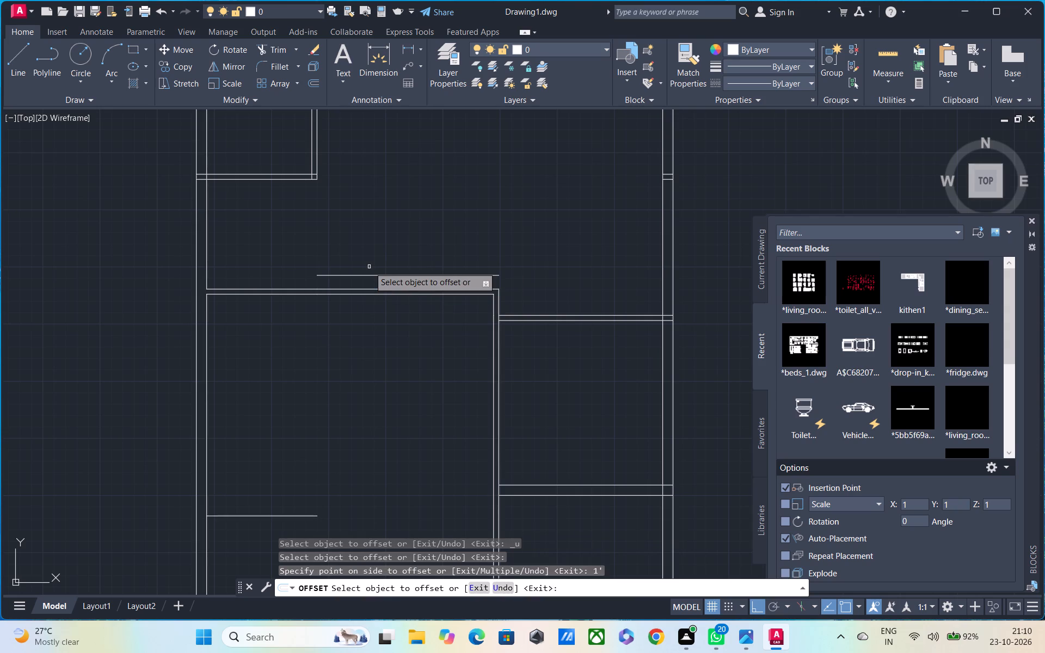
{"action": "left_click", "coordinate": [276, 288]}
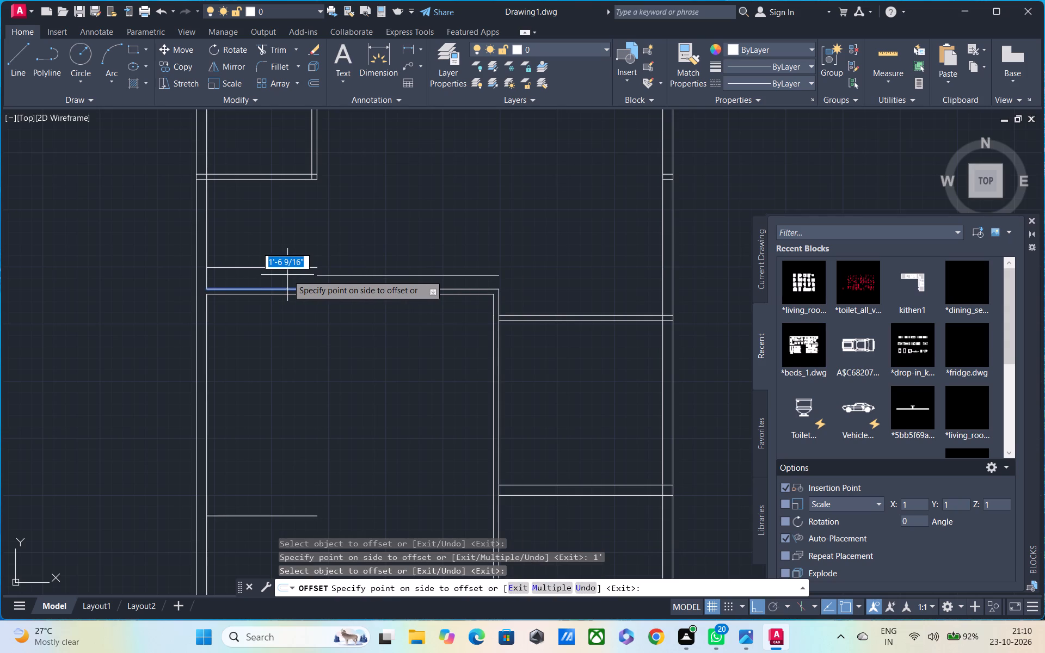
{"action": "type", "text": "1'"}
{"action": "key", "text": "Return"}
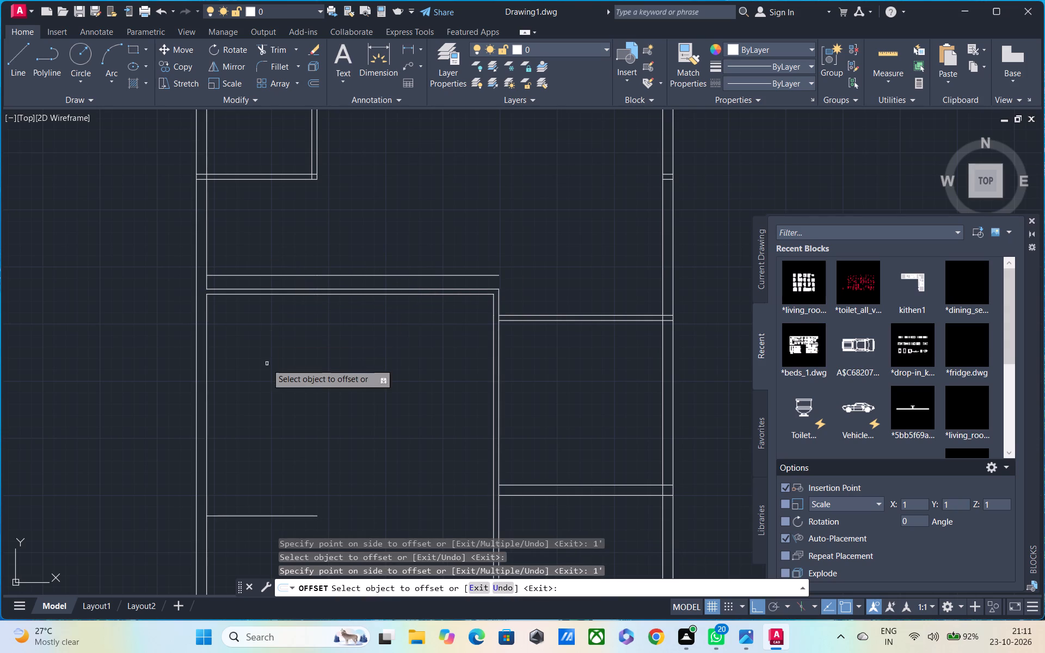
{"action": "left_click", "coordinate": [293, 294]}
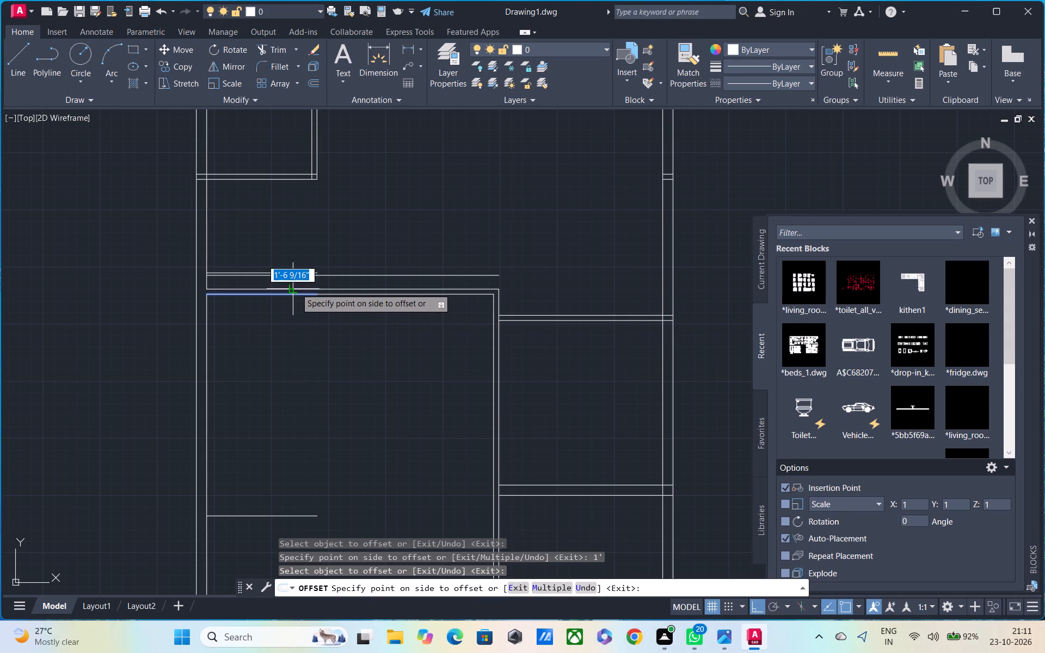
{"action": "type", "text": "1'"}
{"action": "key", "text": "Return"}
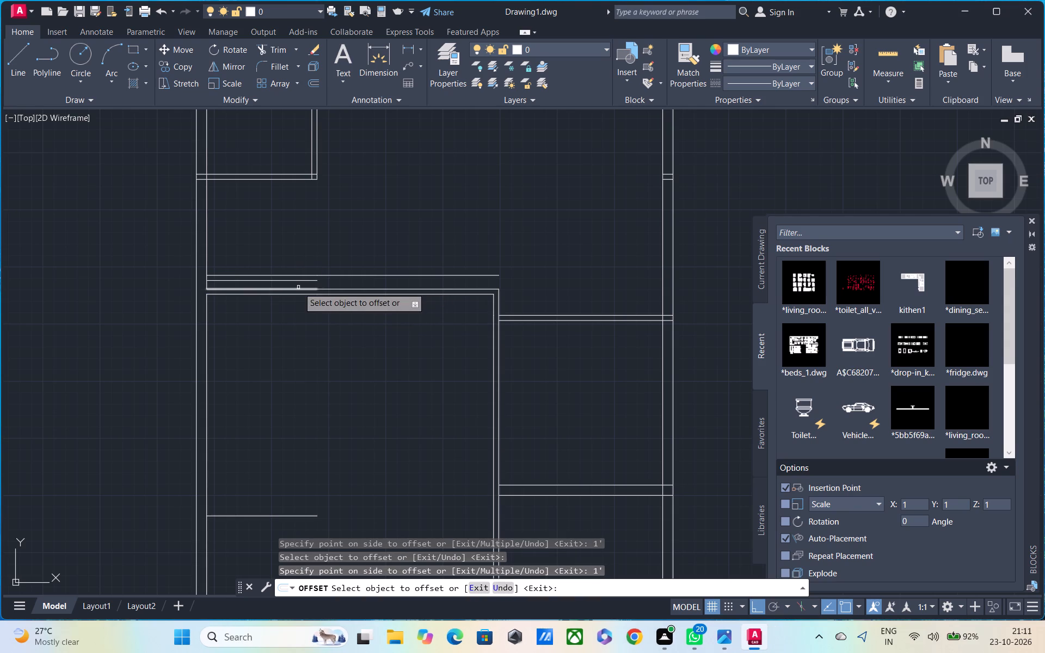
{"action": "left_click", "coordinate": [368, 295]}
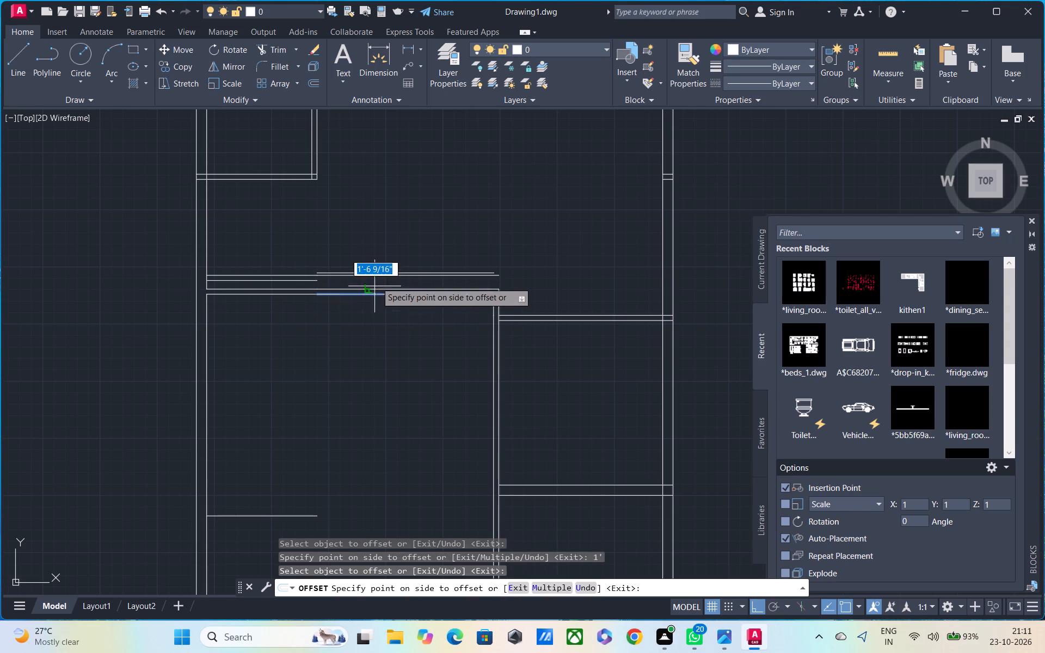
{"action": "type", "text": "1'"}
{"action": "key", "text": "Return"}
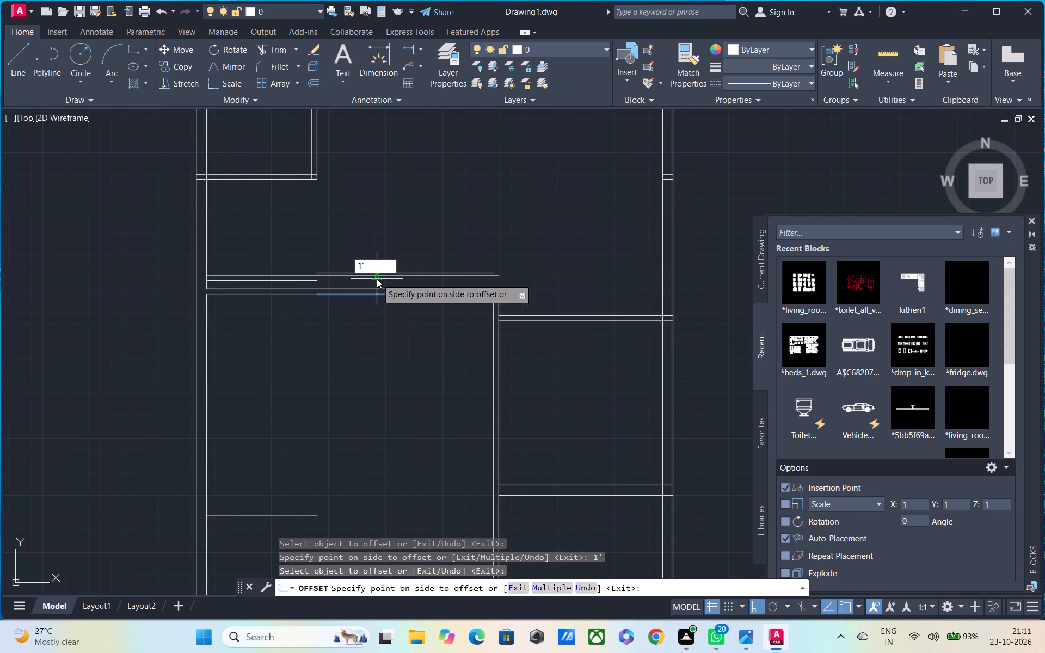
{"action": "scroll", "coordinate": [505, 298], "scroll_direction": "up", "scroll_amount": 2}
{"action": "middle_click_drag", "start_coordinate": [490, 300], "coordinate": [481, 244]}
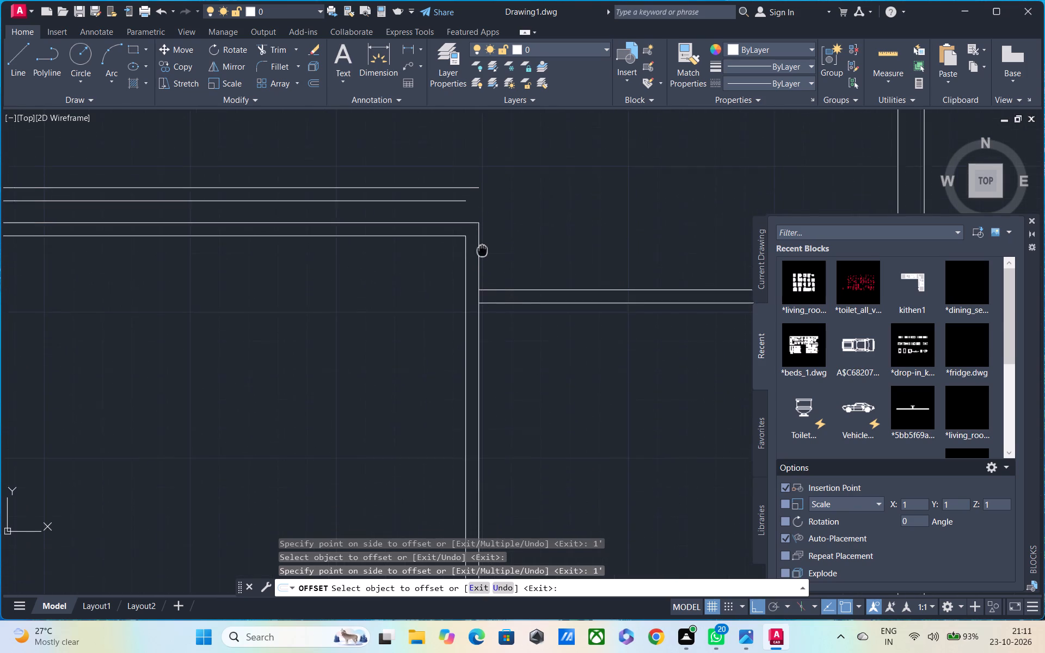
{"action": "middle_click_drag", "start_coordinate": [481, 244], "coordinate": [480, 237]}
{"action": "key", "text": "space"}
Trim away the original pair of horizontal lines below the offset copies, along the stepped partition's full length.
{"action": "middle_click_drag", "start_coordinate": [395, 225], "coordinate": [577, 254]}
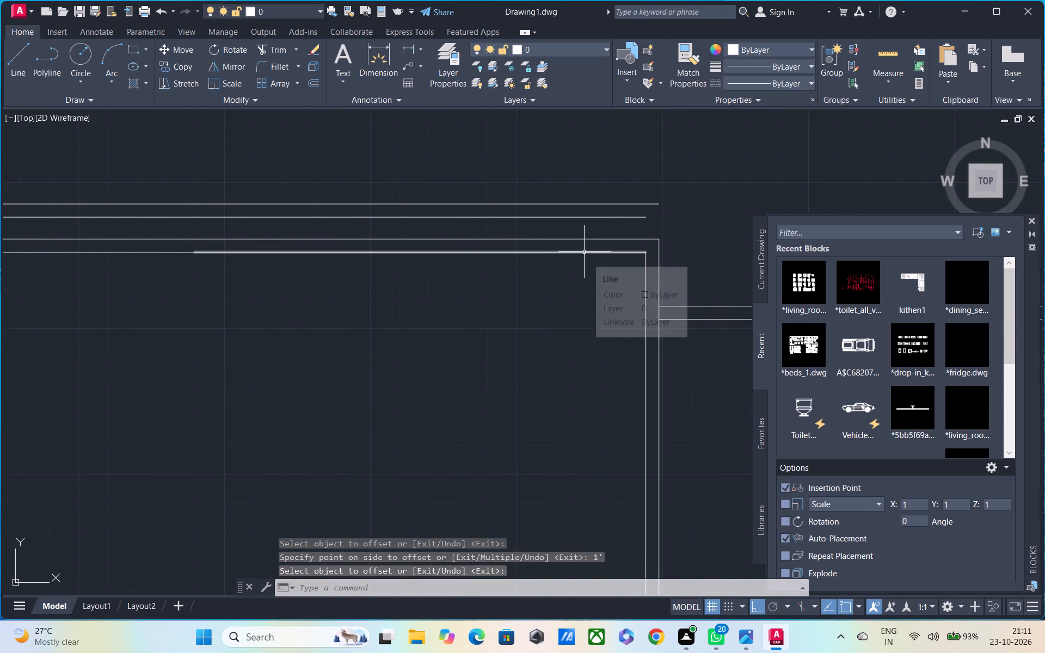
{"action": "type", "text": "TR"}
{"action": "key", "text": "space"}
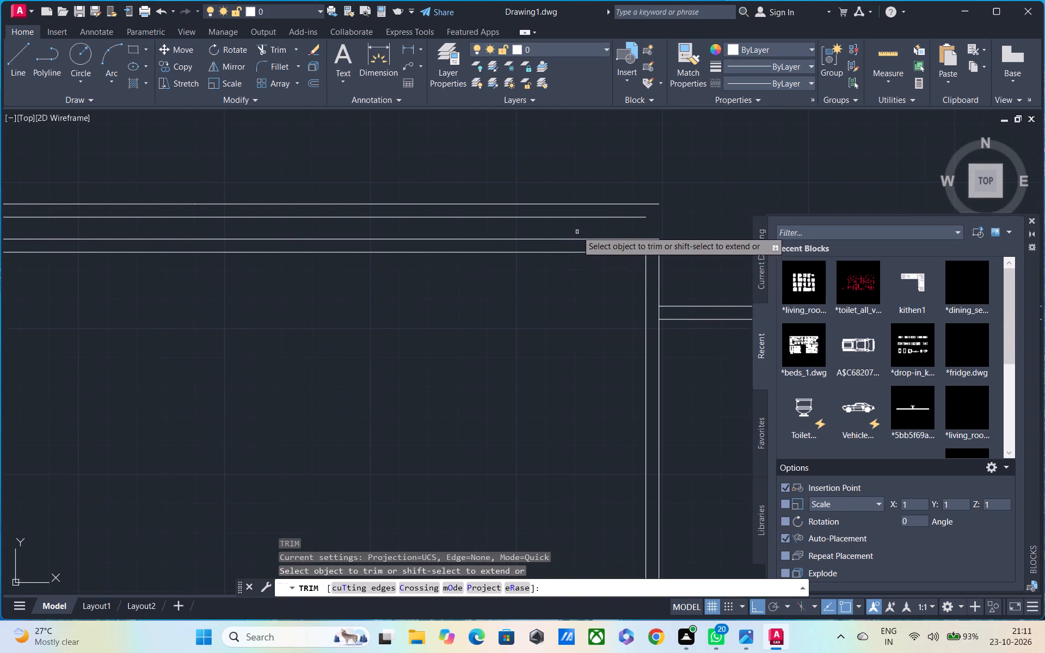
{"action": "left_click_drag", "start_coordinate": [574, 227], "coordinate": [567, 284]}
{"action": "middle_click_drag", "start_coordinate": [559, 285], "coordinate": [923, 298]}
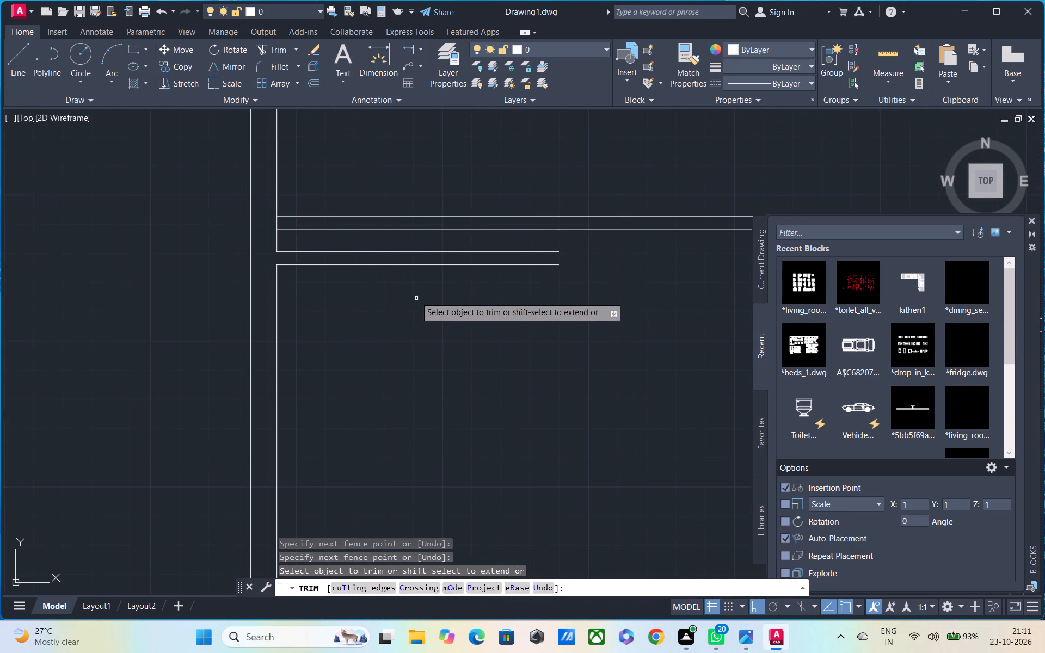
{"action": "left_click_drag", "start_coordinate": [401, 240], "coordinate": [401, 281]}
{"action": "type", "text": "L"}
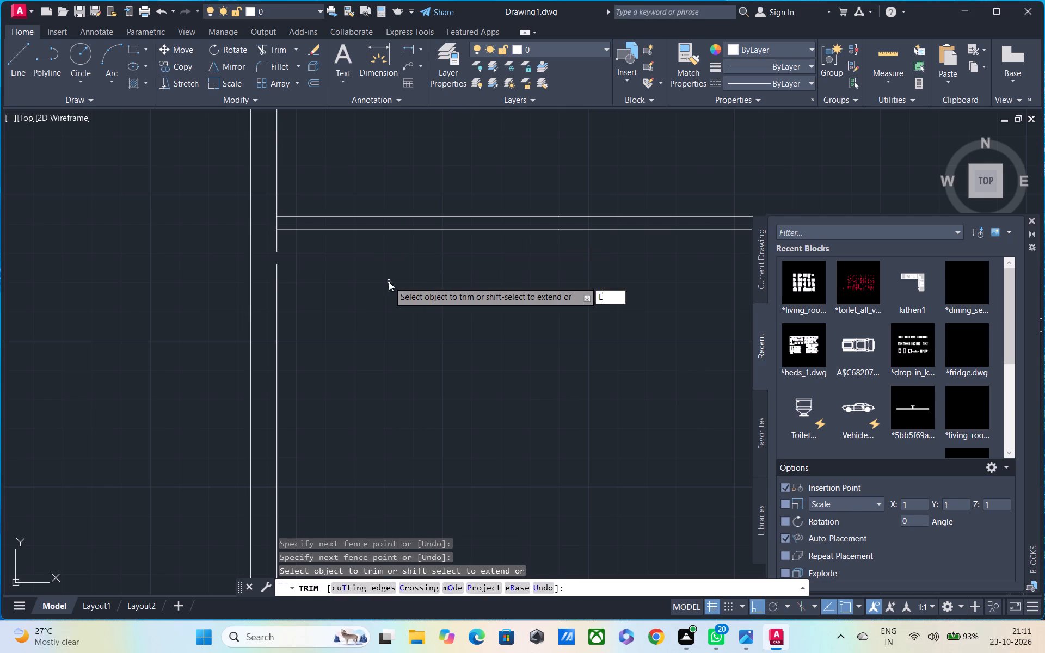
{"action": "key", "text": "space"}
{"action": "key", "text": "Escape"}
Draw a short vertical line closing the gap in the left wall's inner line, just below the raised horizontal partition.
{"action": "type", "text": "L"}
{"action": "key", "text": "space"}
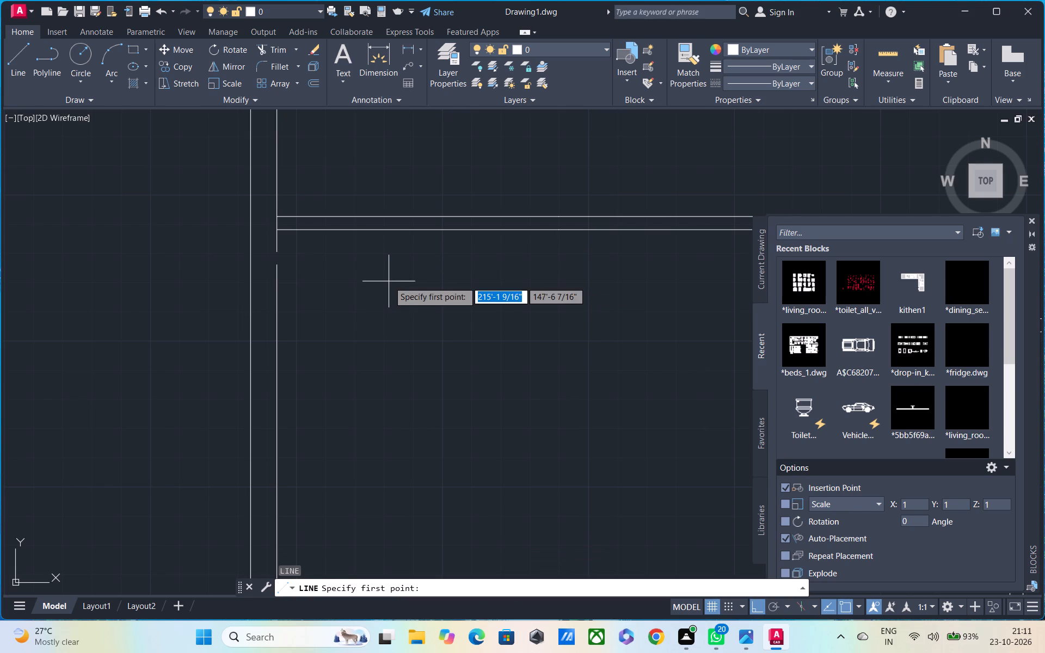
{"action": "left_click", "coordinate": [276, 248]}
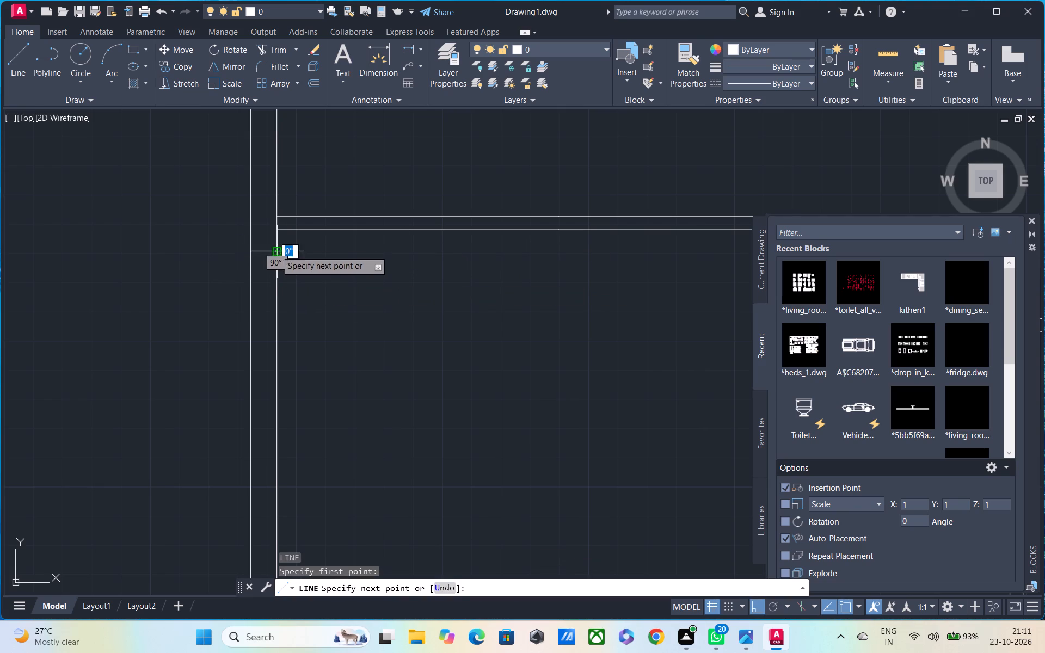
{"action": "left_click", "coordinate": [276, 267]}
{"action": "middle_click_drag", "start_coordinate": [302, 265], "coordinate": [254, 250]}
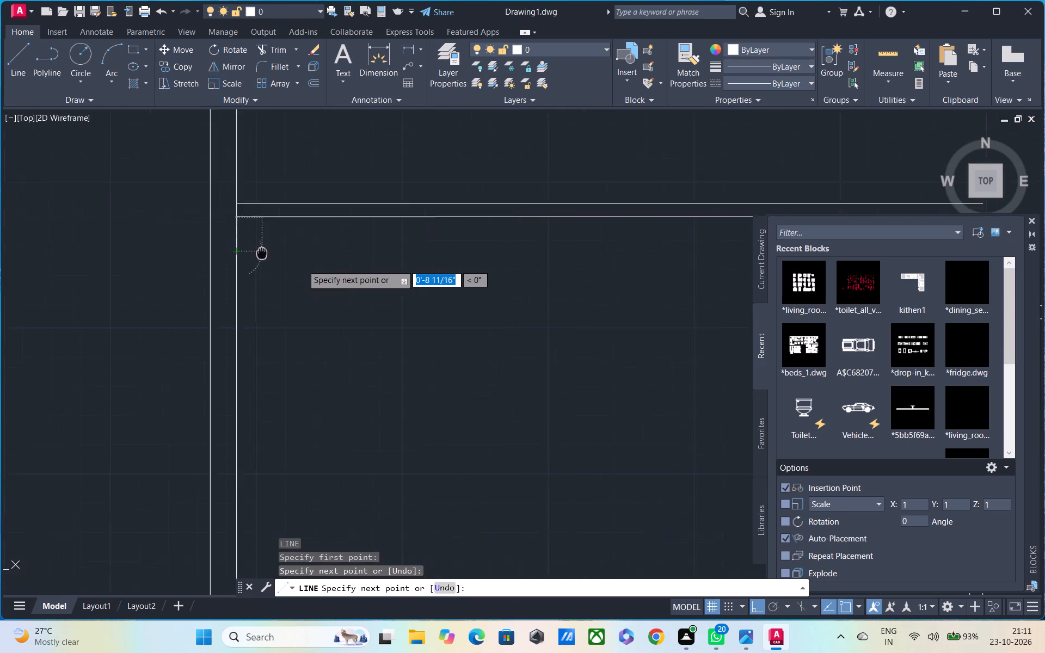
{"action": "middle_click_drag", "start_coordinate": [254, 250], "coordinate": [141, 215]}
{"action": "key", "text": "Escape"}
Draw two short vertical lines joining both lines of the vertical partition up to the ends of the raised horizontal partition lines.
{"action": "scroll", "coordinate": [141, 215], "scroll_direction": "down", "scroll_amount": 3}
{"action": "key", "text": "space"}
{"action": "scroll", "coordinate": [306, 212], "scroll_direction": "up", "scroll_amount": 3}
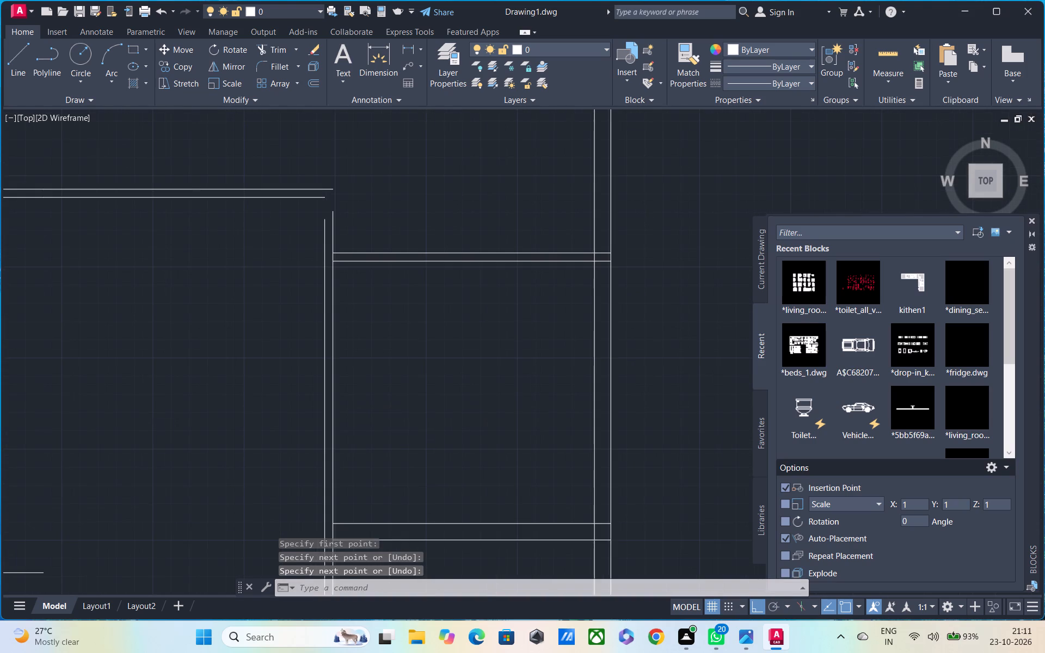
{"action": "type", "text": "L"}
{"action": "key", "text": "space"}
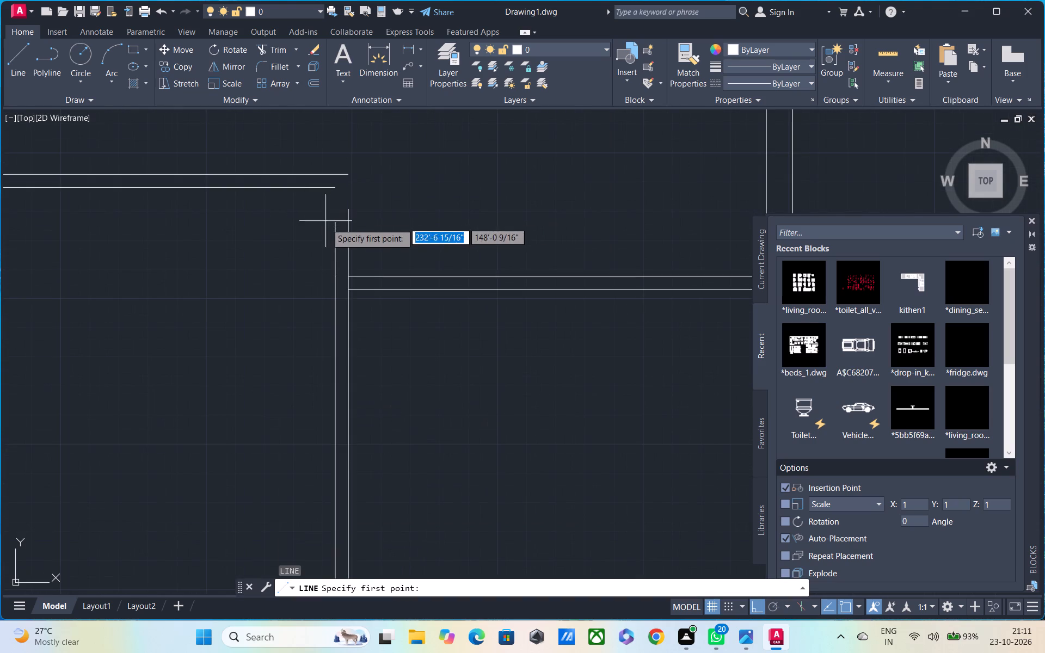
{"action": "left_click", "coordinate": [332, 220]}
{"action": "left_click", "coordinate": [332, 188]}
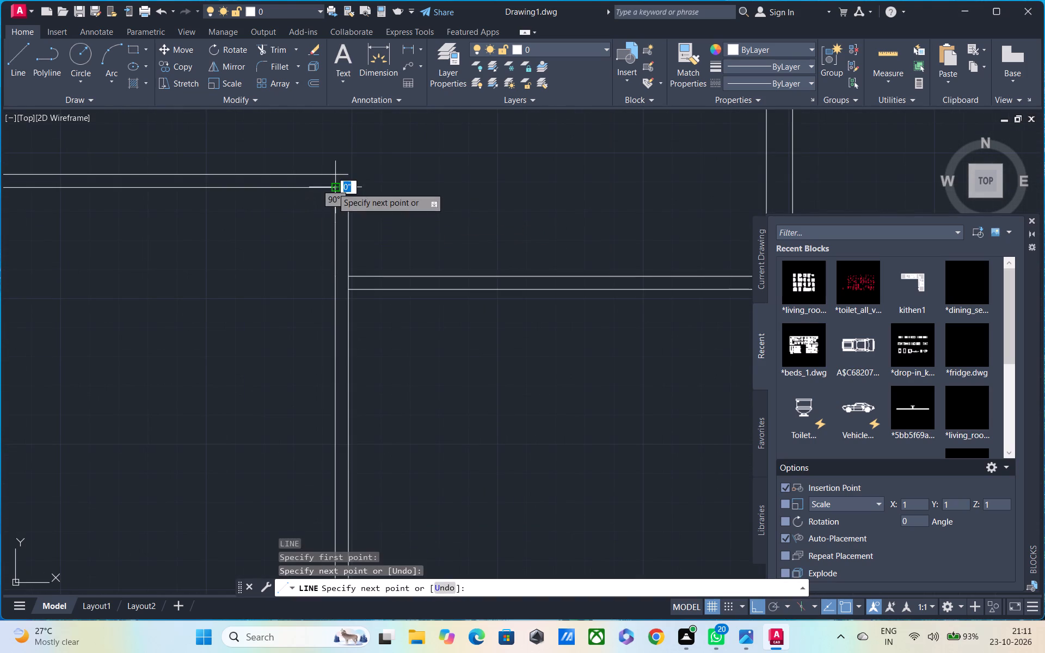
{"action": "key", "text": "space"}
{"action": "key", "text": "space"}
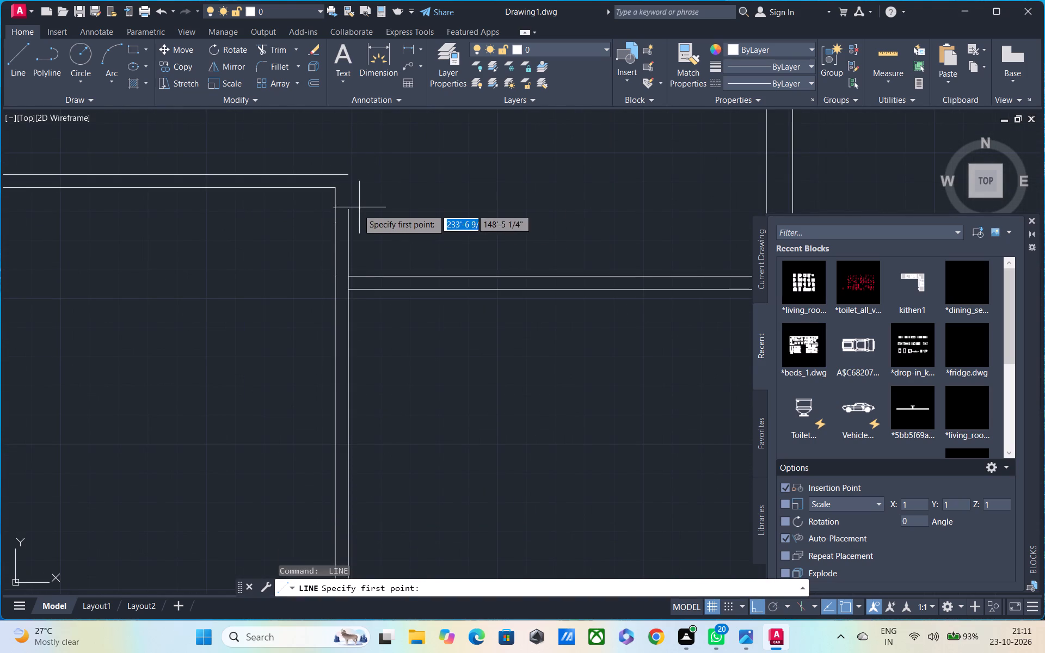
{"action": "left_click", "coordinate": [351, 215]}
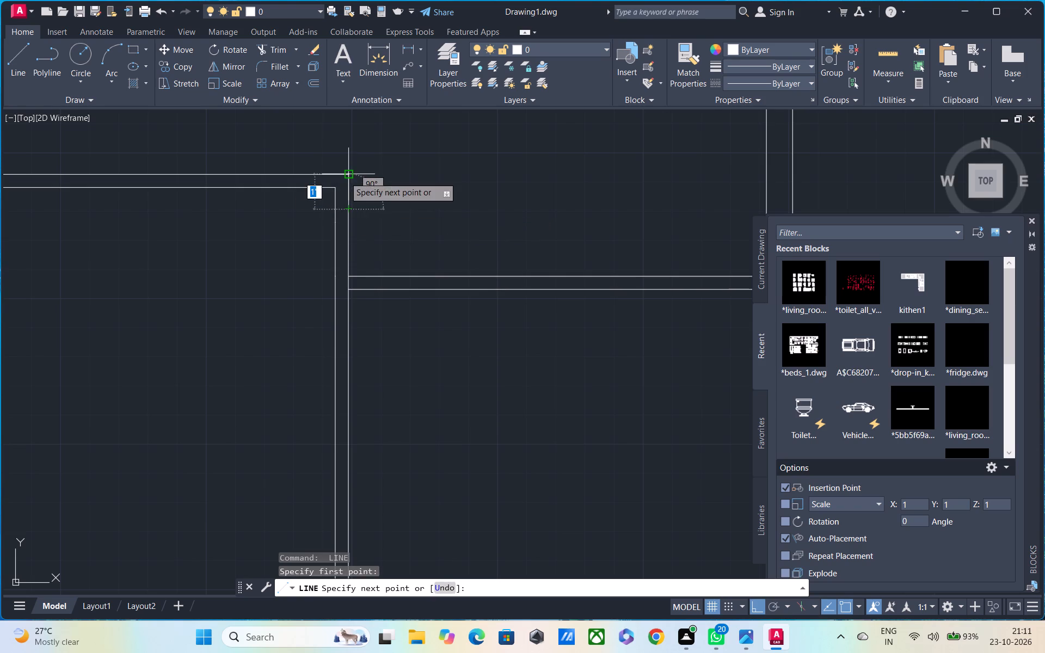
{"action": "left_click", "coordinate": [345, 177]}
{"action": "key", "text": "Escape"}
Offset the lower line of the raised horizontal partition 16'2" downward.
{"action": "scroll", "coordinate": [345, 184], "scroll_direction": "down", "scroll_amount": 2}
{"action": "middle_click_drag", "start_coordinate": [348, 196], "coordinate": [442, 149]}
{"action": "scroll", "coordinate": [426, 200], "scroll_direction": "down", "scroll_amount": 2}
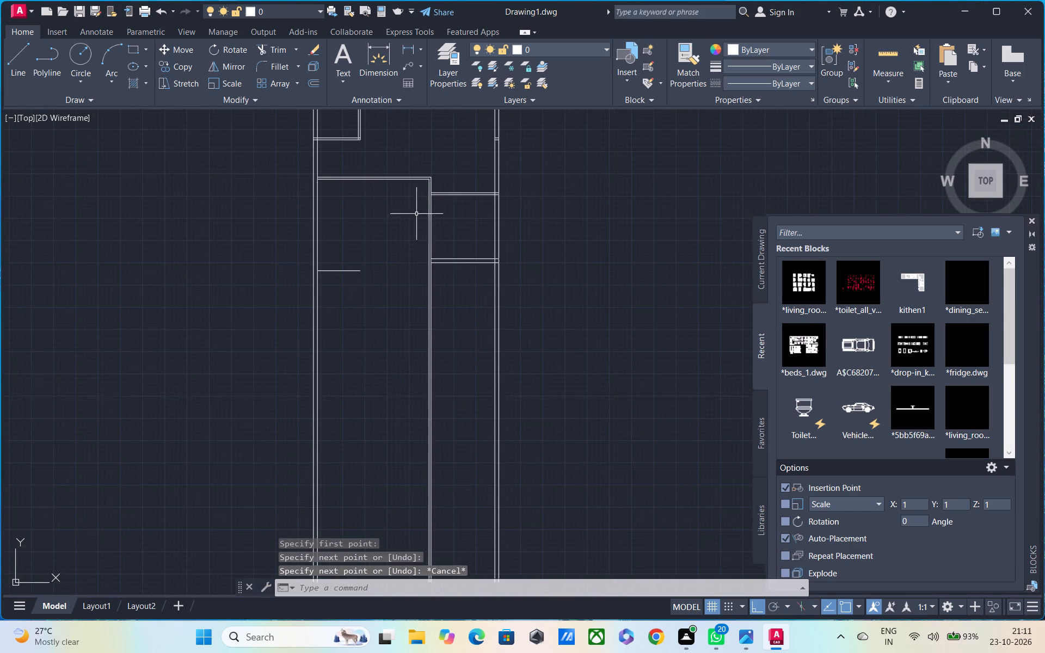
{"action": "scroll", "coordinate": [388, 272], "scroll_direction": "up", "scroll_amount": 1}
{"action": "scroll", "coordinate": [386, 269], "scroll_direction": "down", "scroll_amount": 2}
{"action": "middle_click_drag", "start_coordinate": [386, 268], "coordinate": [367, 329]}
{"action": "scroll", "coordinate": [292, 282], "scroll_direction": "up", "scroll_amount": 4}
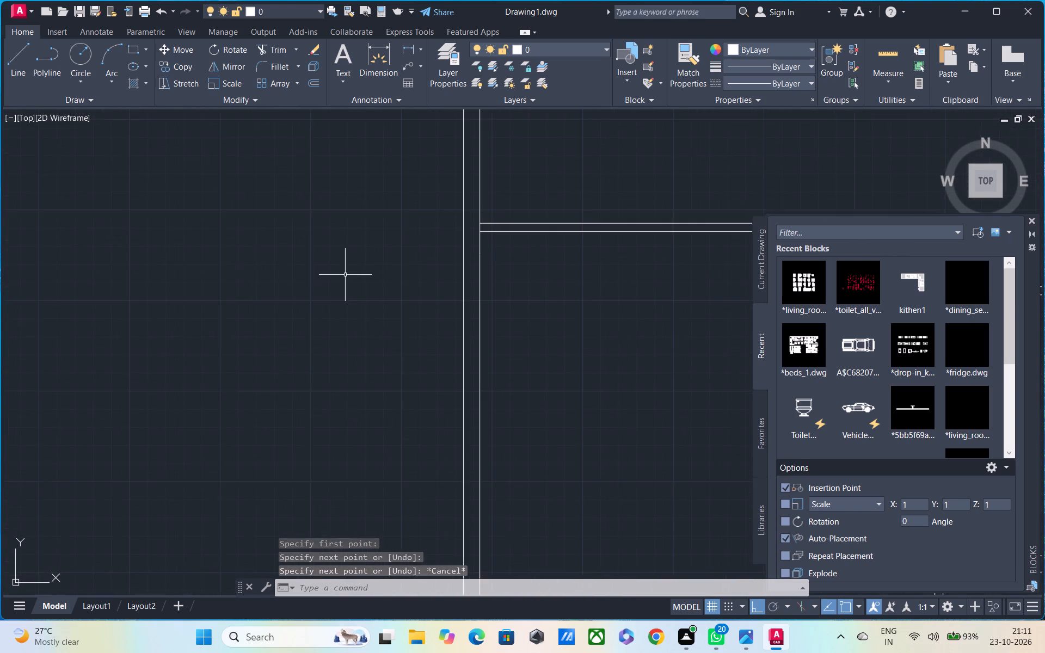
{"action": "middle_click_drag", "start_coordinate": [352, 281], "coordinate": [0, 287]}
{"action": "scroll", "coordinate": [58, 272], "scroll_direction": "down", "scroll_amount": 1}
{"action": "middle_click_drag", "start_coordinate": [58, 272], "coordinate": [94, 232]}
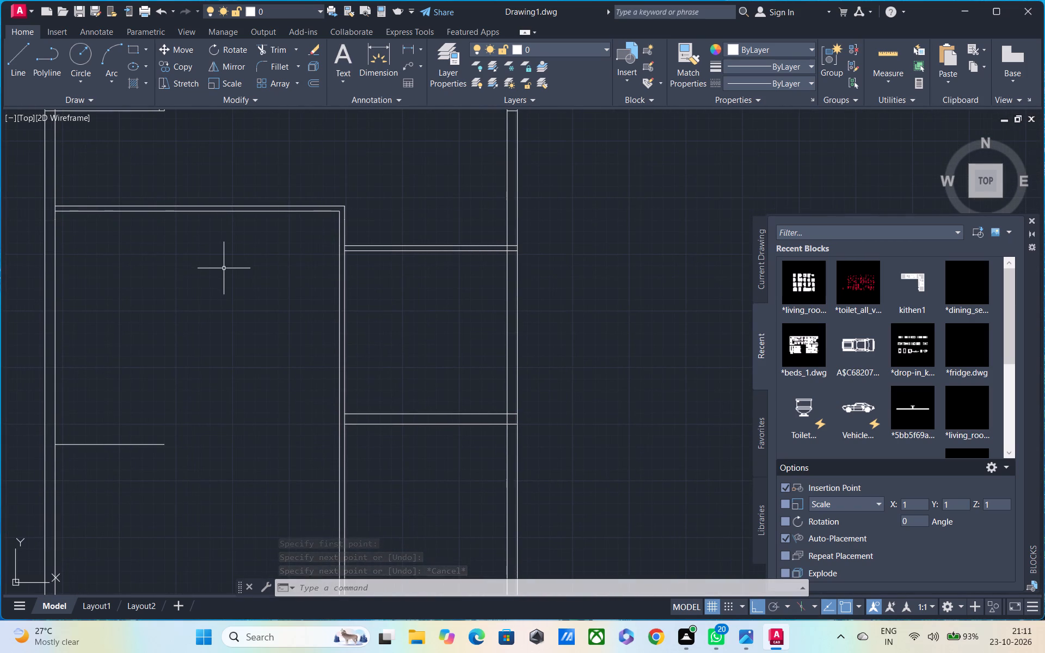
{"action": "type", "text": "O"}
{"action": "key", "text": "space"}
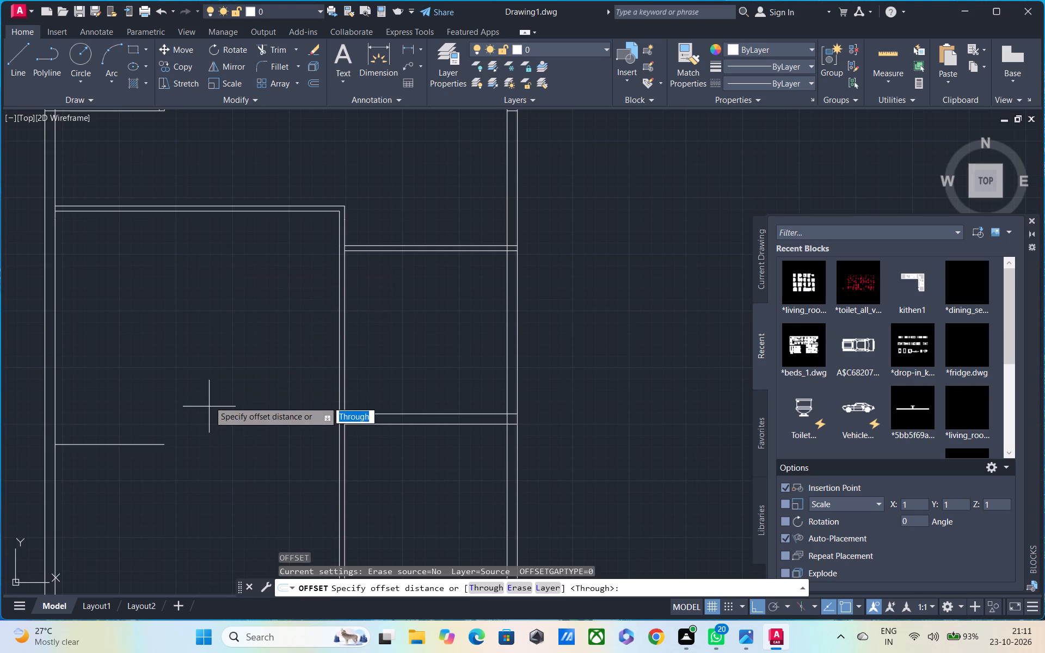
{"action": "left_click", "coordinate": [230, 214]}
{"action": "left_click", "coordinate": [231, 291]}
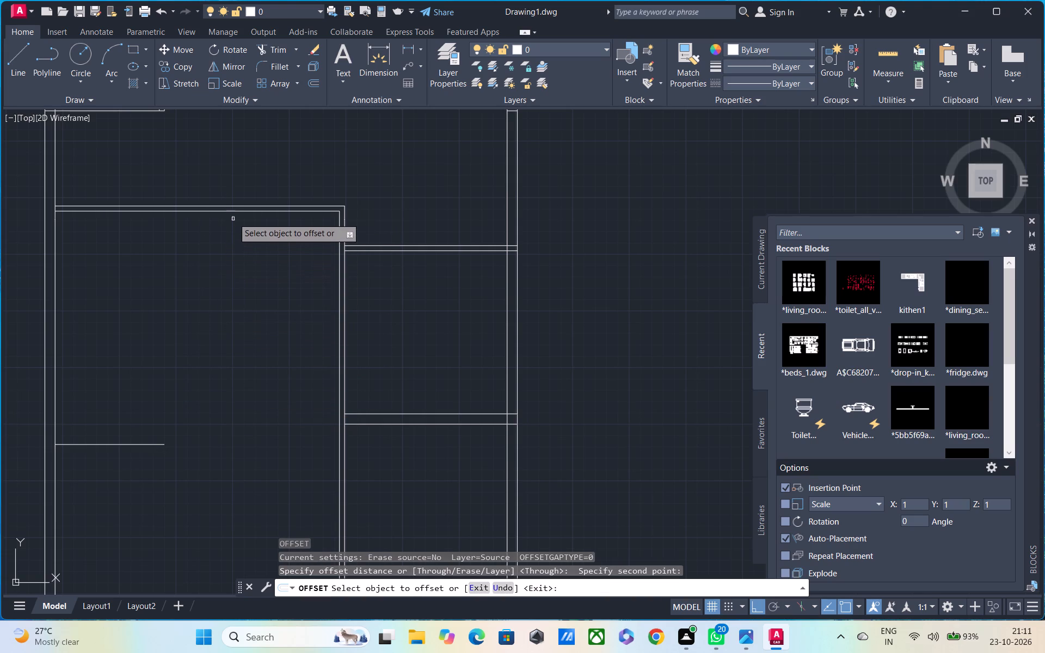
{"action": "left_click", "coordinate": [233, 212]}
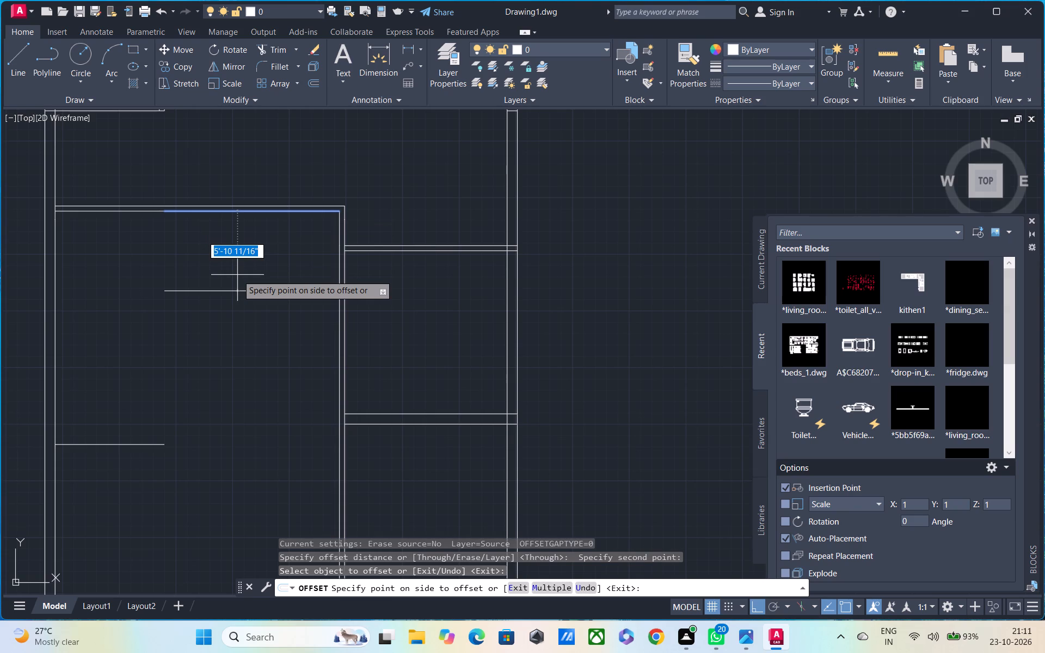
{"action": "type", "text": "16'2\""}
{"action": "key", "text": "Return"}
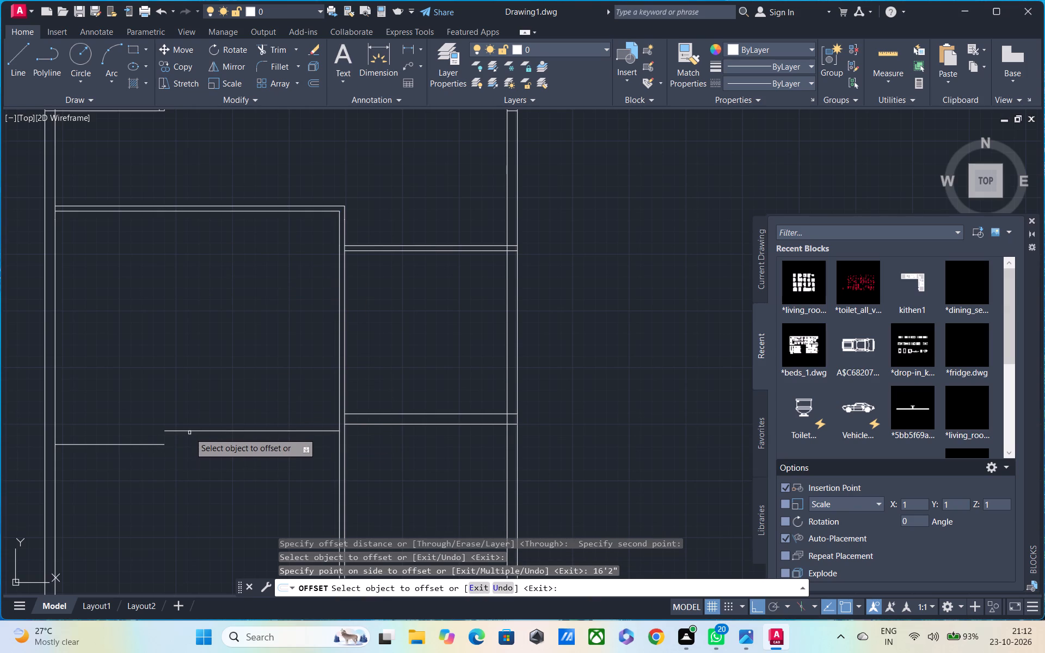
{"action": "key", "text": "e"}
{"action": "key", "text": "c"}
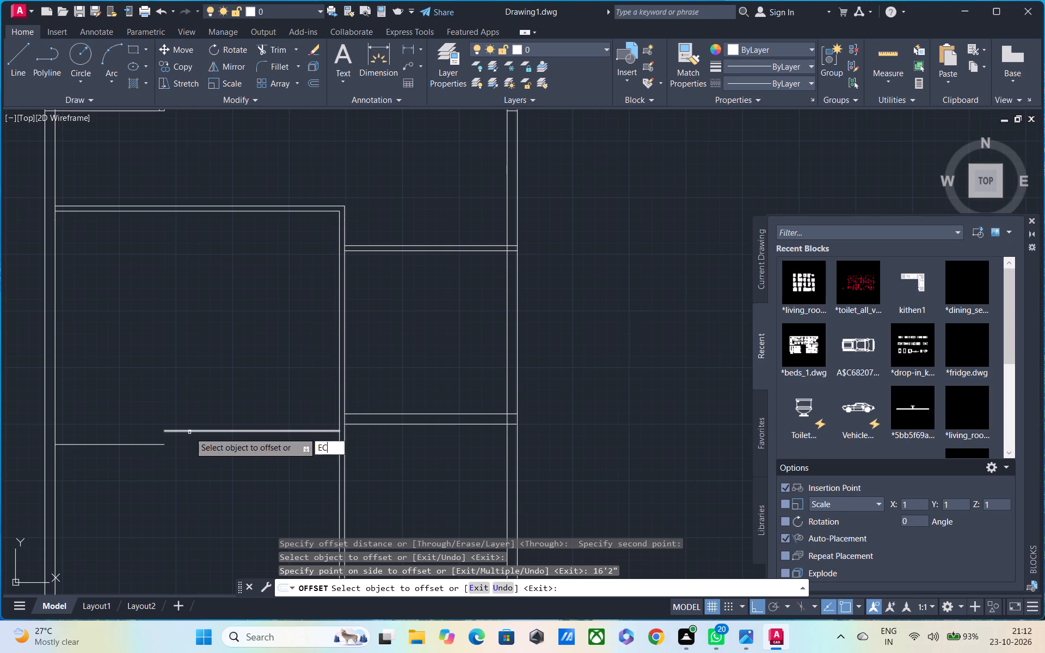
{"action": "key", "text": "Escape"}
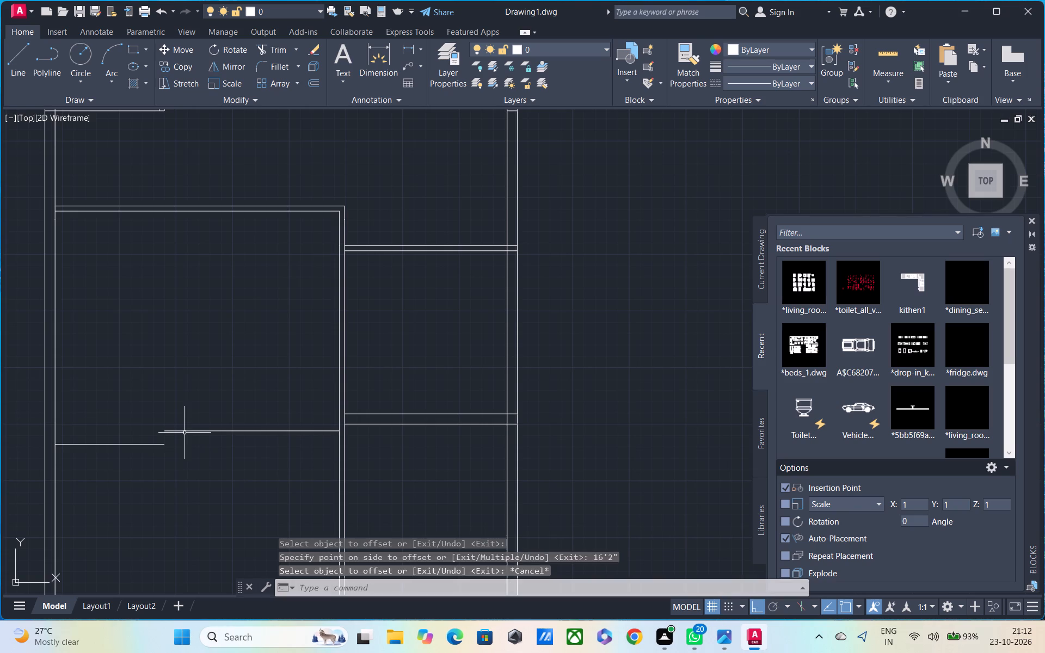
Extend the new offset line to meet the left wall's inner line.
{"action": "key", "text": "e"}
{"action": "type", "text": "X"}
{"action": "key", "text": "space"}
{"action": "left_click", "coordinate": [184, 432]}
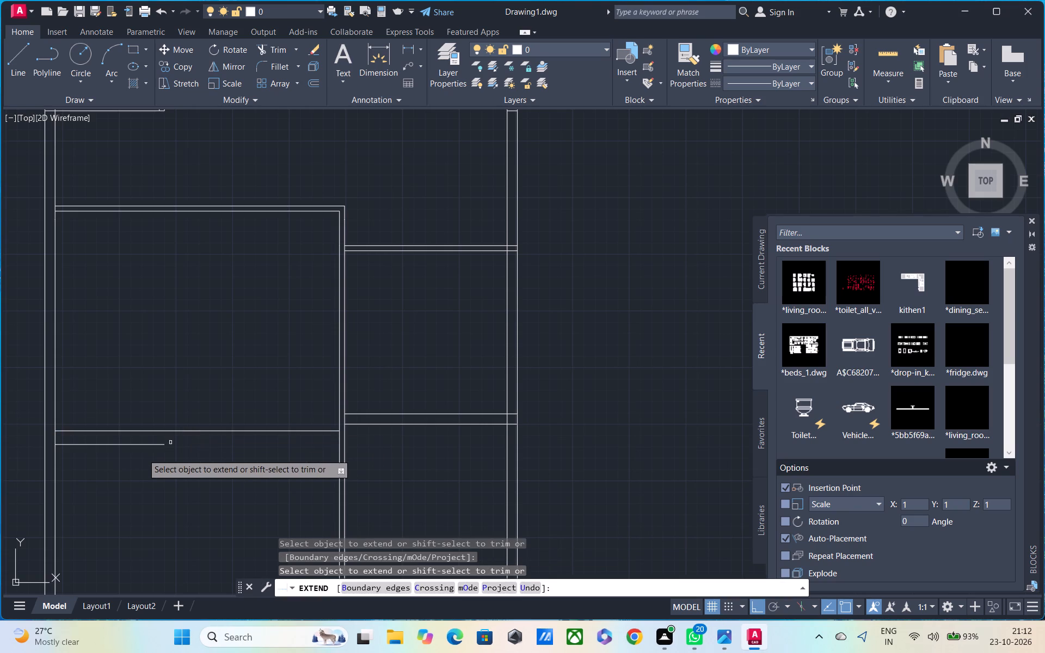
{"action": "key", "text": "space"}
Trim away the leftover short horizontal line just below the newly extended line by the left wall.
{"action": "key", "text": "t"}
{"action": "key", "text": "r"}
{"action": "key", "text": "space"}
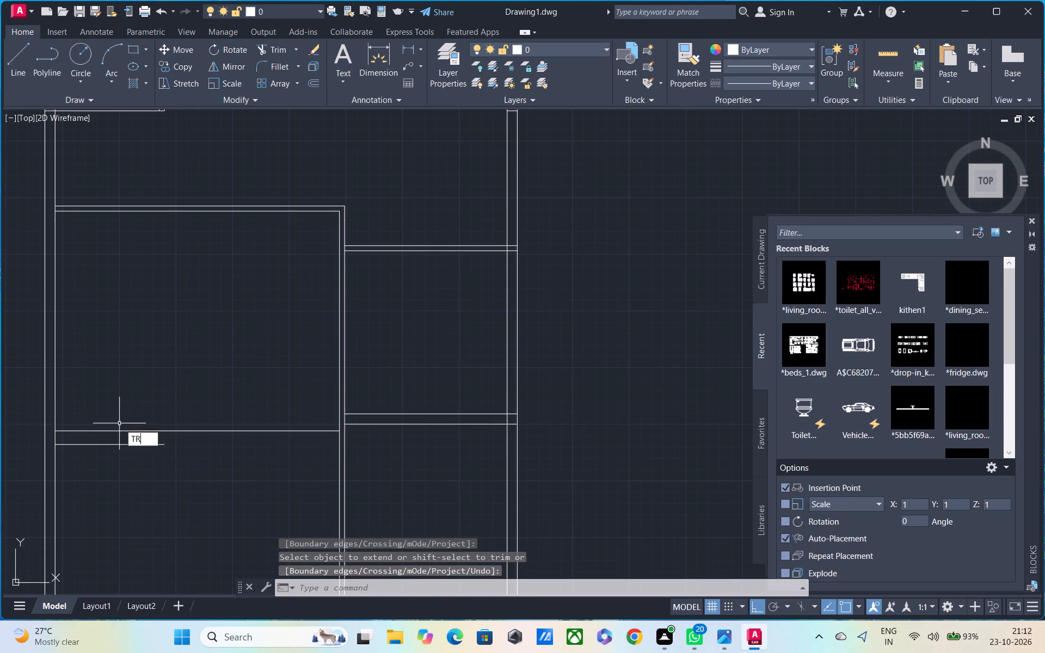
{"action": "left_click_drag", "start_coordinate": [115, 442], "coordinate": [113, 460]}
Extend the offset horizontal line to the left wall's outer line and to the far line of the vertical partition.
{"action": "scroll", "coordinate": [112, 461], "scroll_direction": "down", "scroll_amount": 2}
{"action": "middle_click_drag", "start_coordinate": [113, 461], "coordinate": [117, 461]}
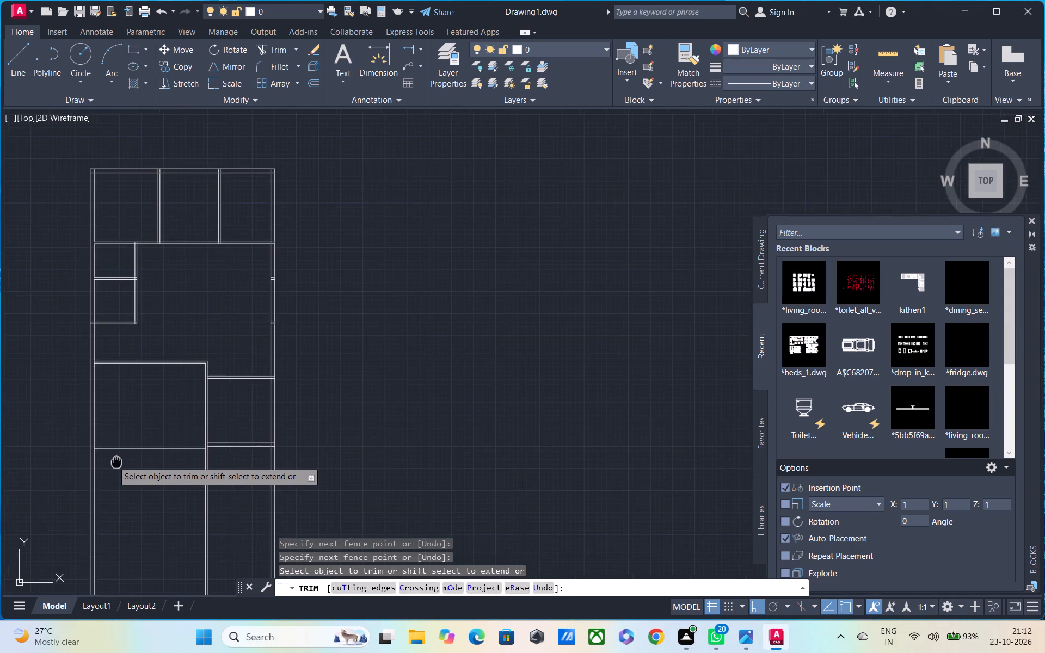
{"action": "middle_click_drag", "start_coordinate": [117, 461], "coordinate": [128, 392]}
{"action": "scroll", "coordinate": [106, 426], "scroll_direction": "up", "scroll_amount": 2}
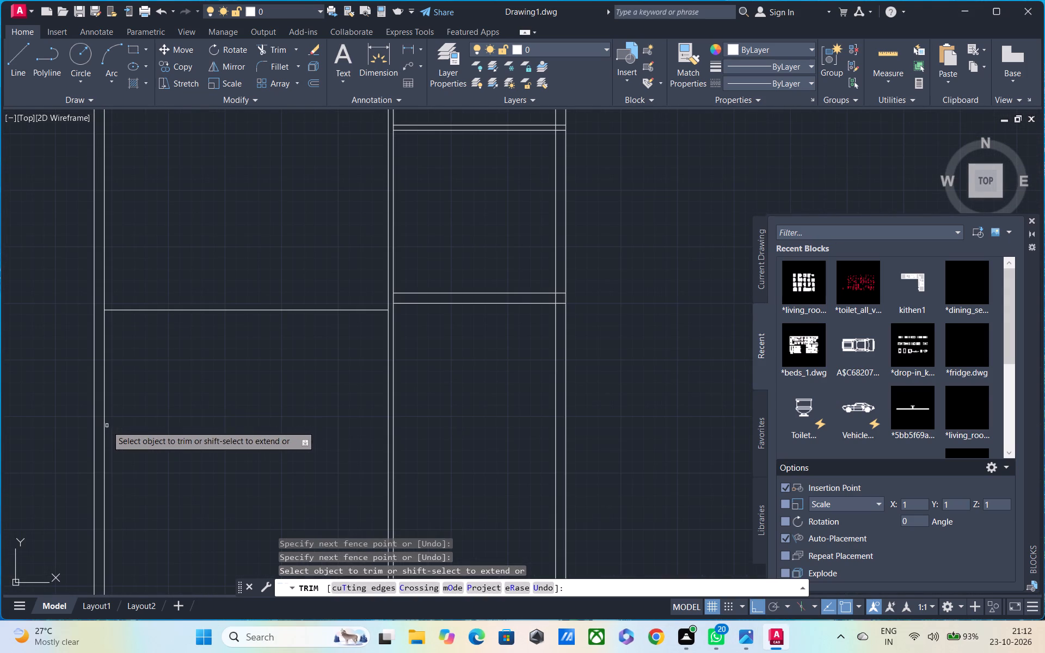
{"action": "middle_click_drag", "start_coordinate": [116, 414], "coordinate": [132, 438]}
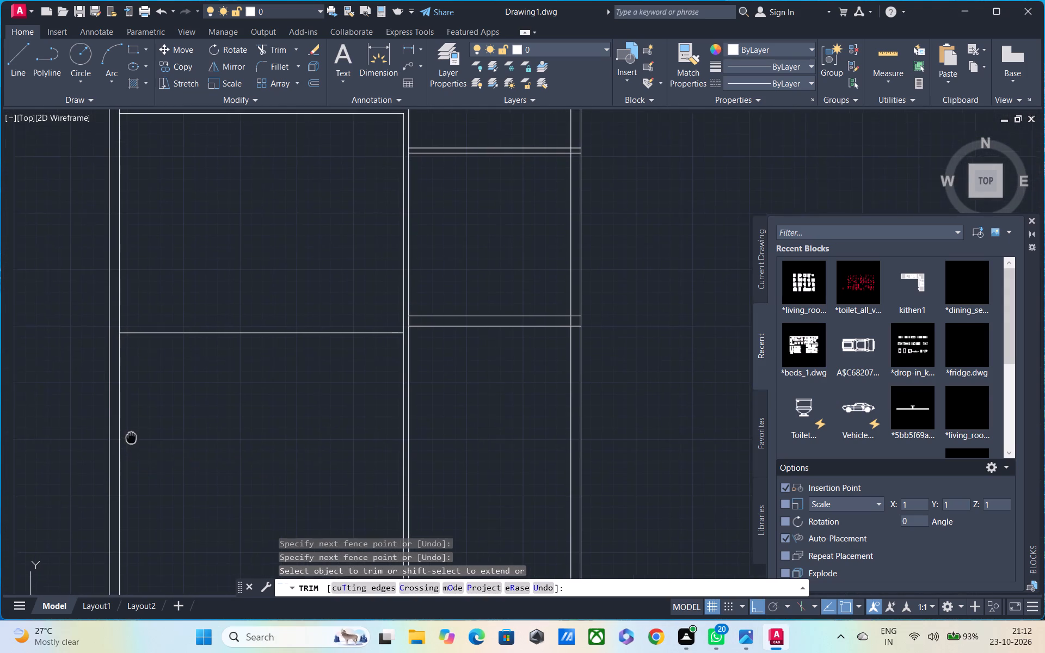
{"action": "middle_click_drag", "start_coordinate": [132, 438], "coordinate": [133, 439]}
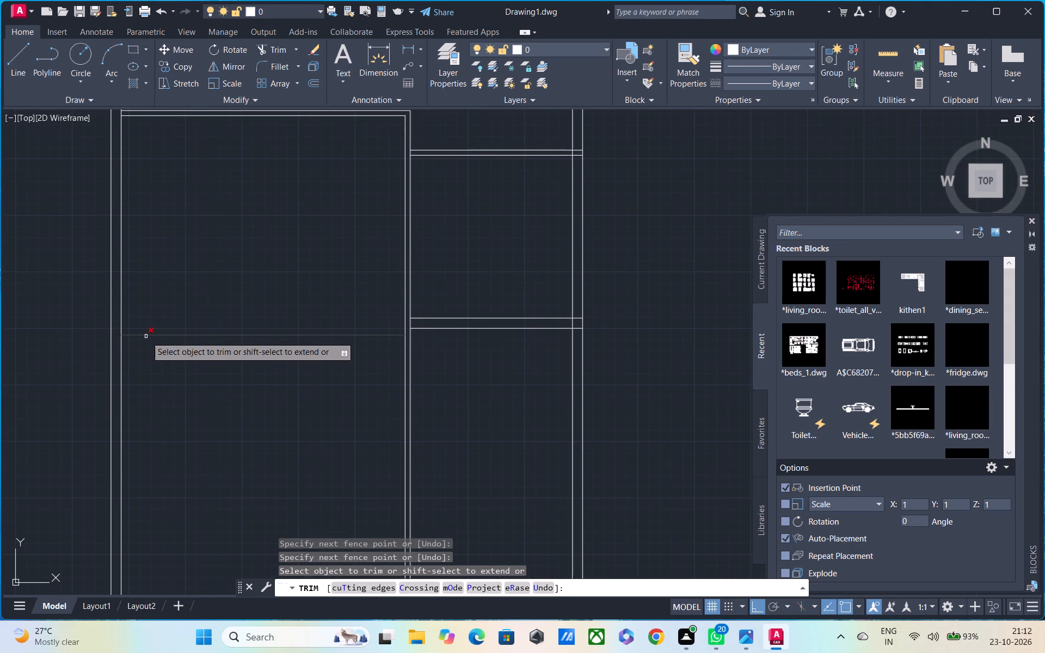
{"action": "key", "text": "Escape"}
{"action": "key", "text": "e"}
{"action": "key", "text": "x"}
{"action": "key", "text": "space"}
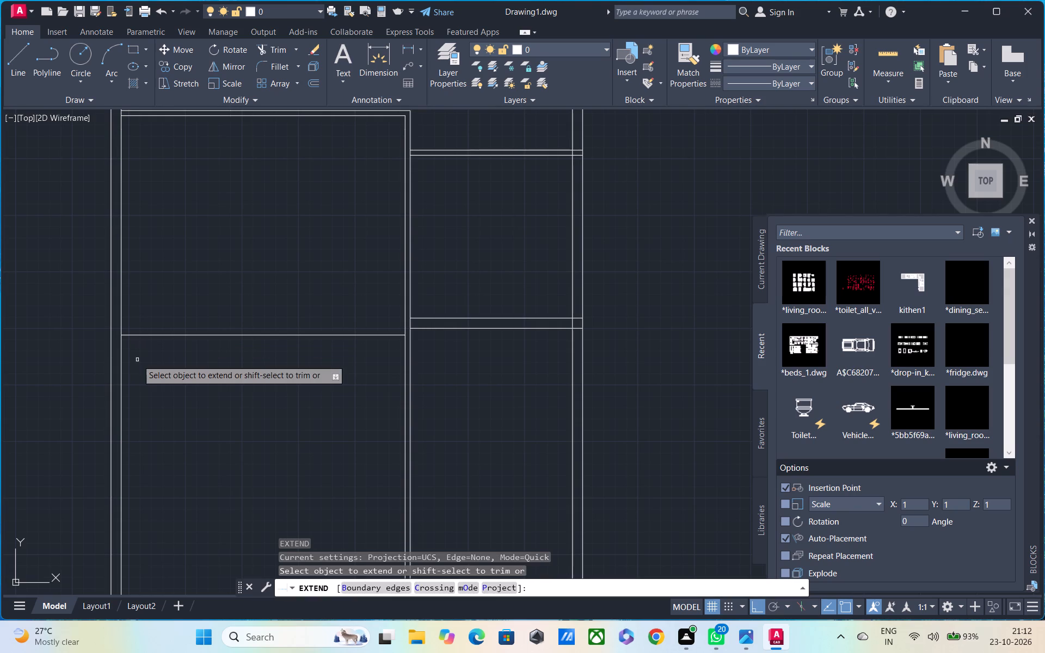
{"action": "left_click", "coordinate": [136, 334]}
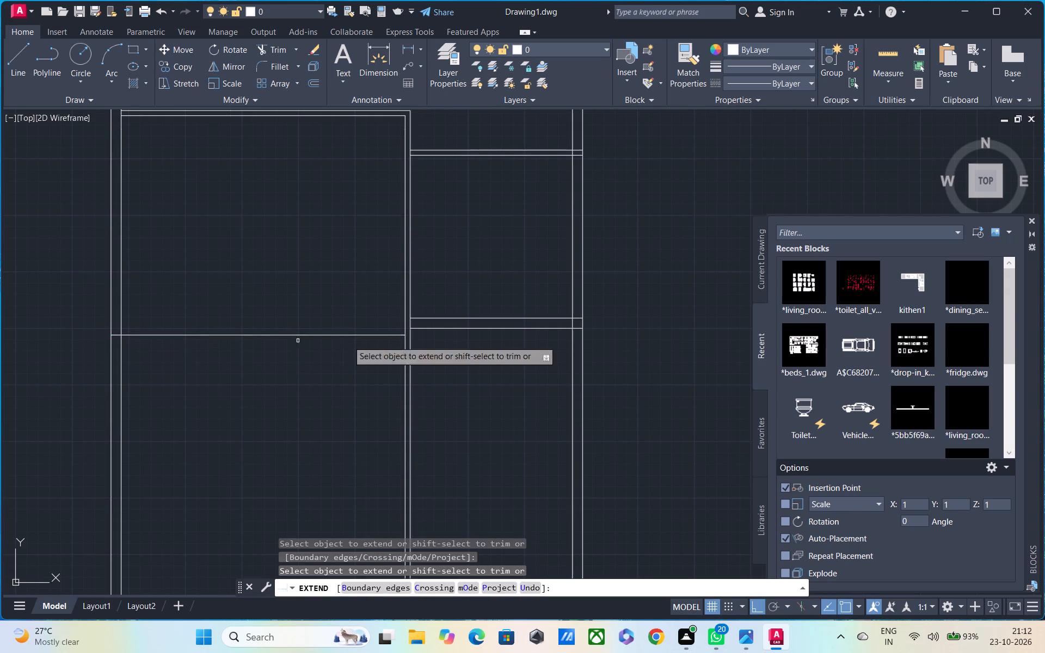
{"action": "scroll", "coordinate": [403, 338], "scroll_direction": "up", "scroll_amount": 2}
{"action": "left_click", "coordinate": [402, 327]}
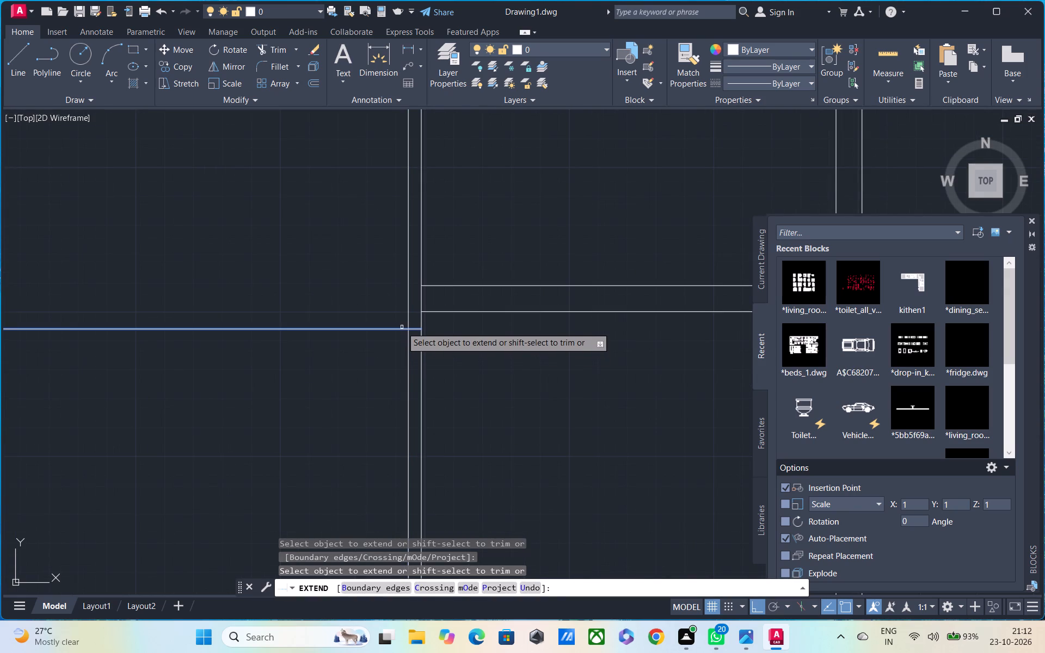
Trim off all vertical wall and partition lines that continue below the bottom horizontal lines of the plan.
{"action": "scroll", "coordinate": [403, 348], "scroll_direction": "down", "scroll_amount": 1}
{"action": "scroll", "coordinate": [408, 300], "scroll_direction": "down", "scroll_amount": 3}
{"action": "middle_click_drag", "start_coordinate": [397, 363], "coordinate": [373, 272]}
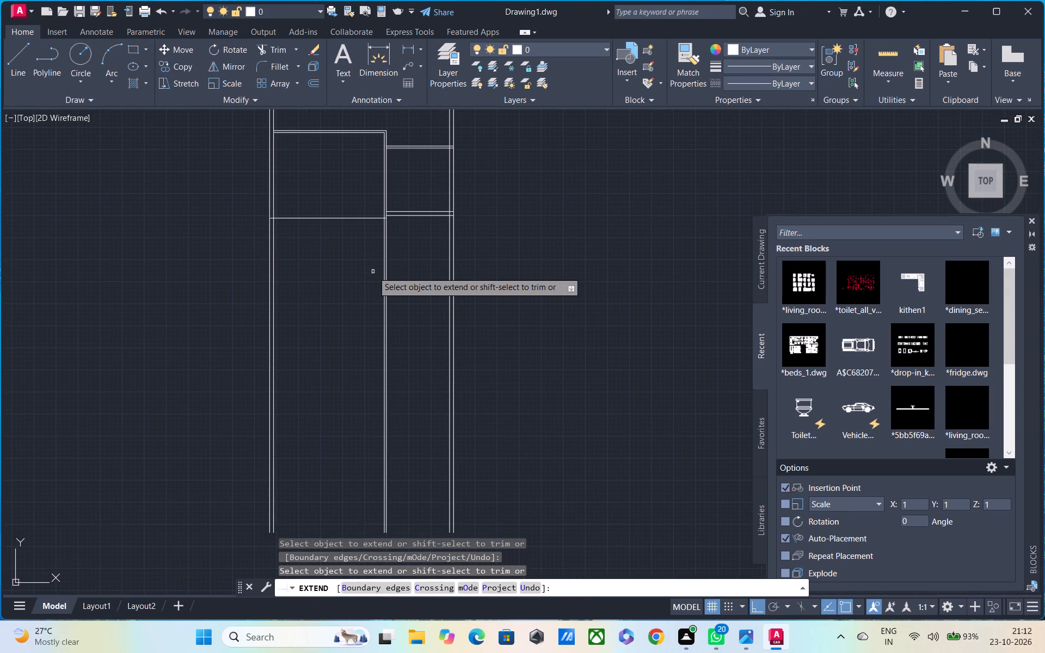
{"action": "key", "text": "space"}
{"action": "key", "text": "t"}
{"action": "key", "text": "r"}
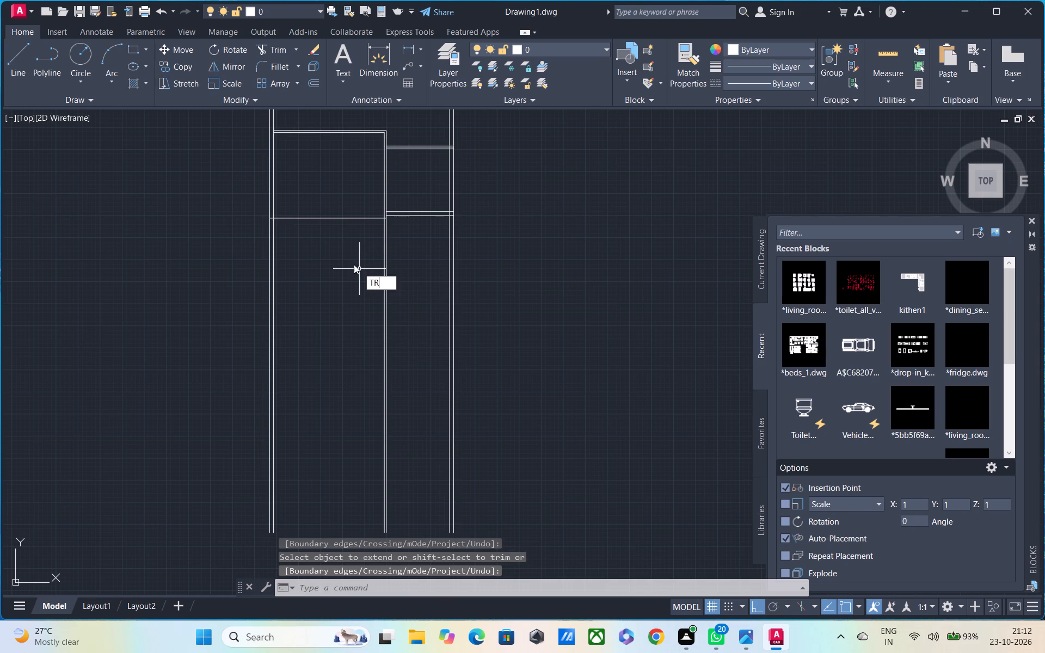
{"action": "key", "text": "space"}
{"action": "left_click_drag", "start_coordinate": [214, 289], "coordinate": [465, 296]}
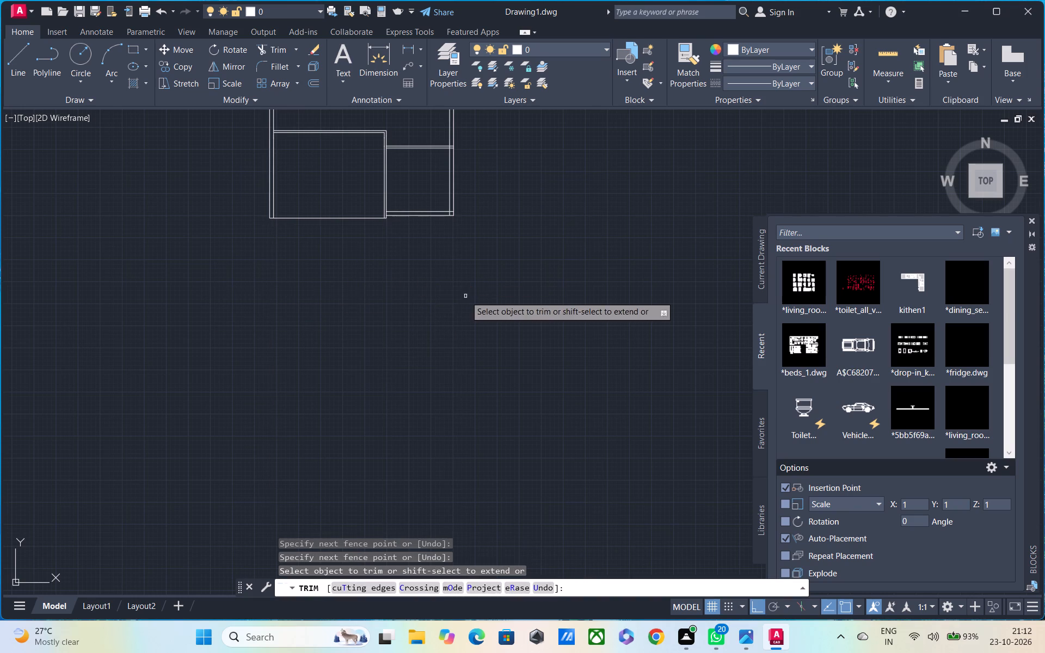
Trim the overlapping inner wall line stubs at the plan's bottom-right corner.
{"action": "middle_click_drag", "start_coordinate": [439, 301], "coordinate": [426, 362]}
{"action": "scroll", "coordinate": [416, 279], "scroll_direction": "up", "scroll_amount": 3}
{"action": "scroll", "coordinate": [485, 264], "scroll_direction": "up", "scroll_amount": 3}
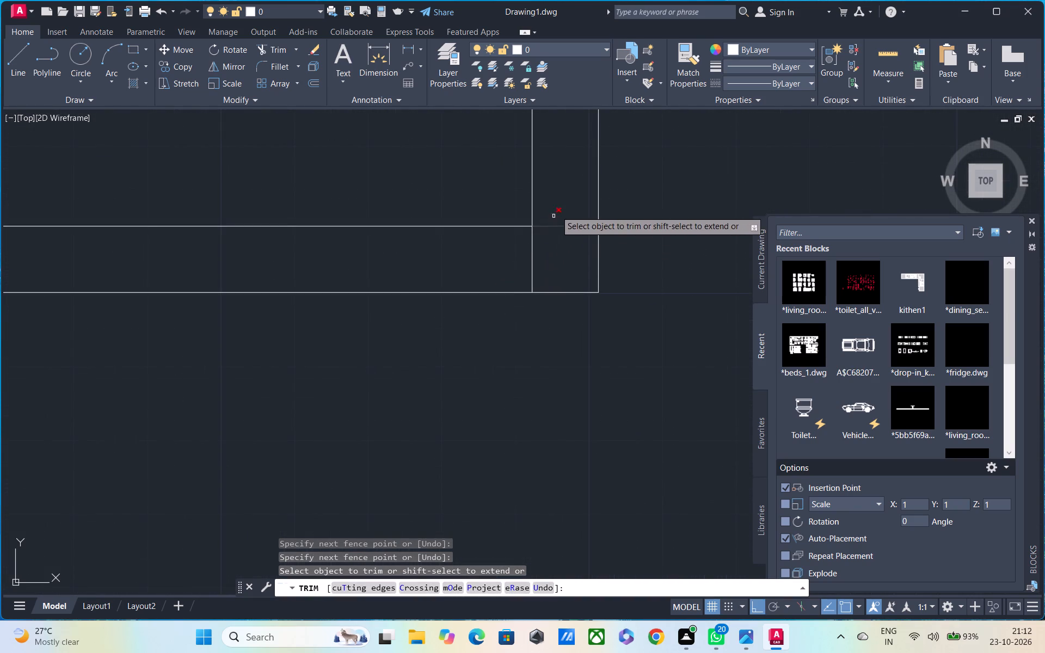
{"action": "left_click_drag", "start_coordinate": [556, 210], "coordinate": [468, 273]}
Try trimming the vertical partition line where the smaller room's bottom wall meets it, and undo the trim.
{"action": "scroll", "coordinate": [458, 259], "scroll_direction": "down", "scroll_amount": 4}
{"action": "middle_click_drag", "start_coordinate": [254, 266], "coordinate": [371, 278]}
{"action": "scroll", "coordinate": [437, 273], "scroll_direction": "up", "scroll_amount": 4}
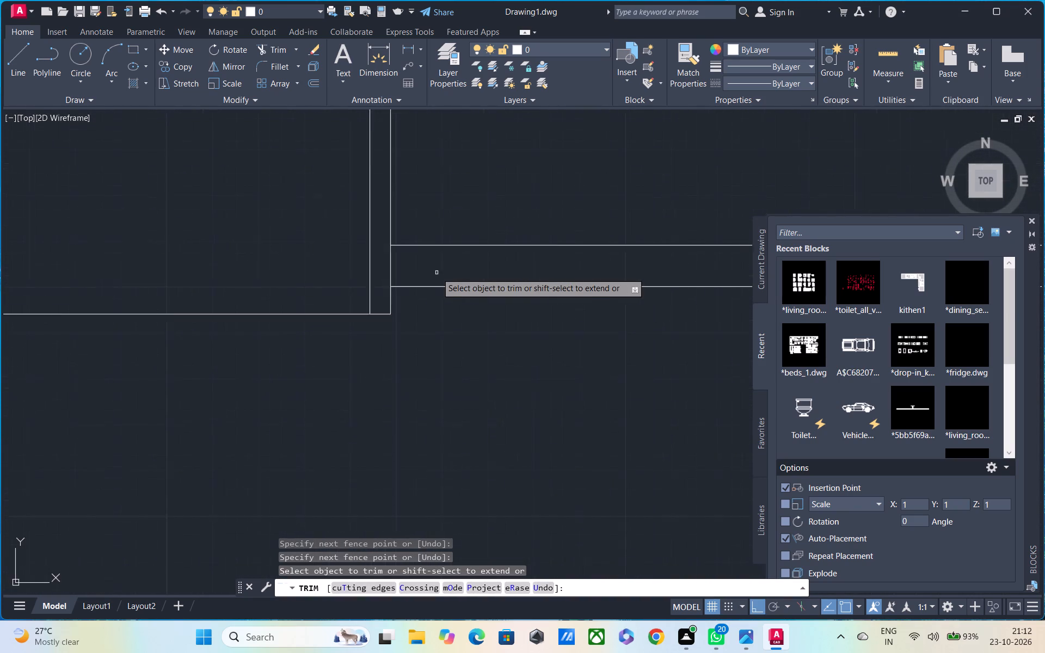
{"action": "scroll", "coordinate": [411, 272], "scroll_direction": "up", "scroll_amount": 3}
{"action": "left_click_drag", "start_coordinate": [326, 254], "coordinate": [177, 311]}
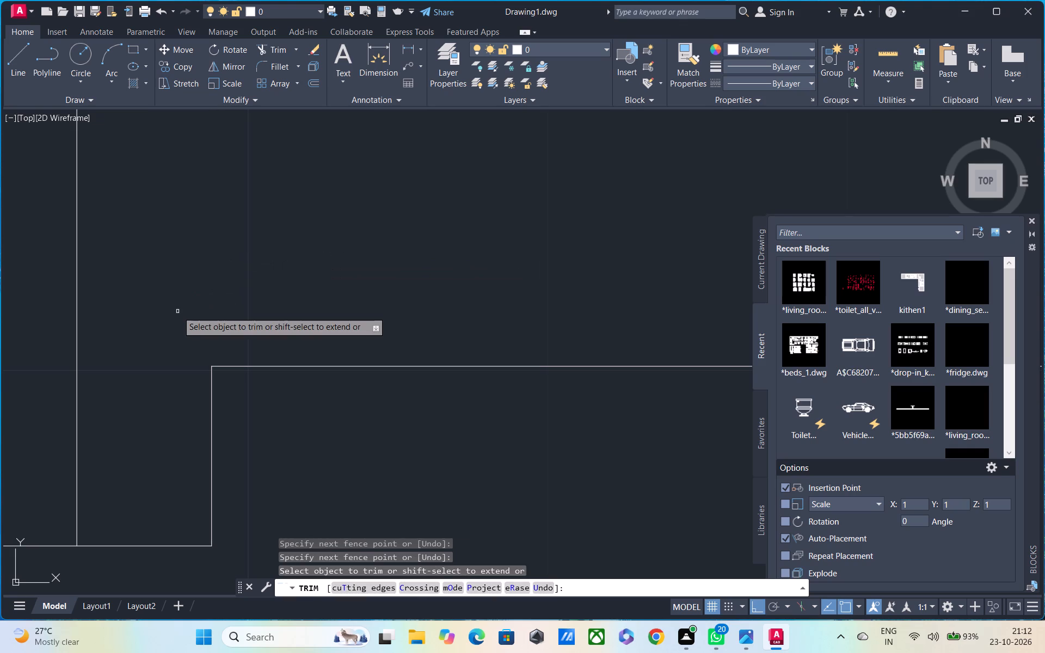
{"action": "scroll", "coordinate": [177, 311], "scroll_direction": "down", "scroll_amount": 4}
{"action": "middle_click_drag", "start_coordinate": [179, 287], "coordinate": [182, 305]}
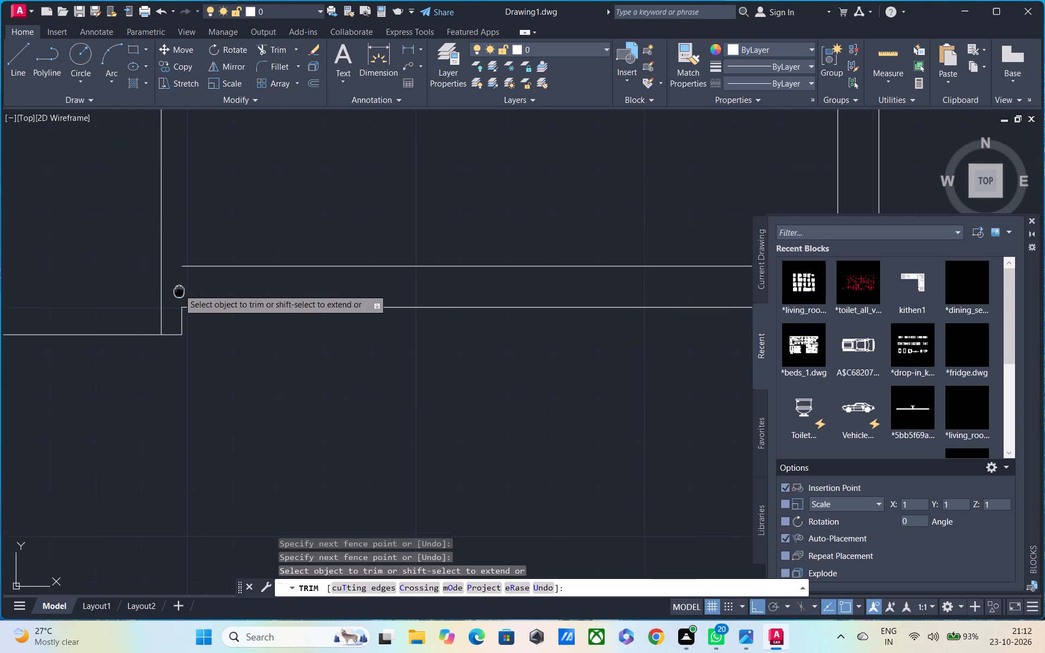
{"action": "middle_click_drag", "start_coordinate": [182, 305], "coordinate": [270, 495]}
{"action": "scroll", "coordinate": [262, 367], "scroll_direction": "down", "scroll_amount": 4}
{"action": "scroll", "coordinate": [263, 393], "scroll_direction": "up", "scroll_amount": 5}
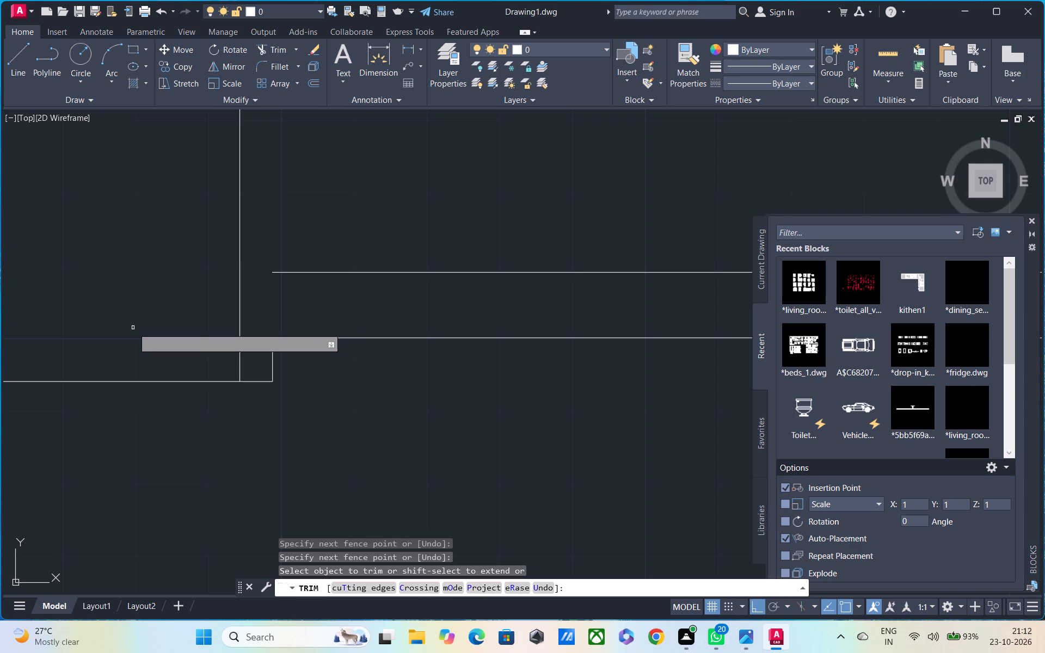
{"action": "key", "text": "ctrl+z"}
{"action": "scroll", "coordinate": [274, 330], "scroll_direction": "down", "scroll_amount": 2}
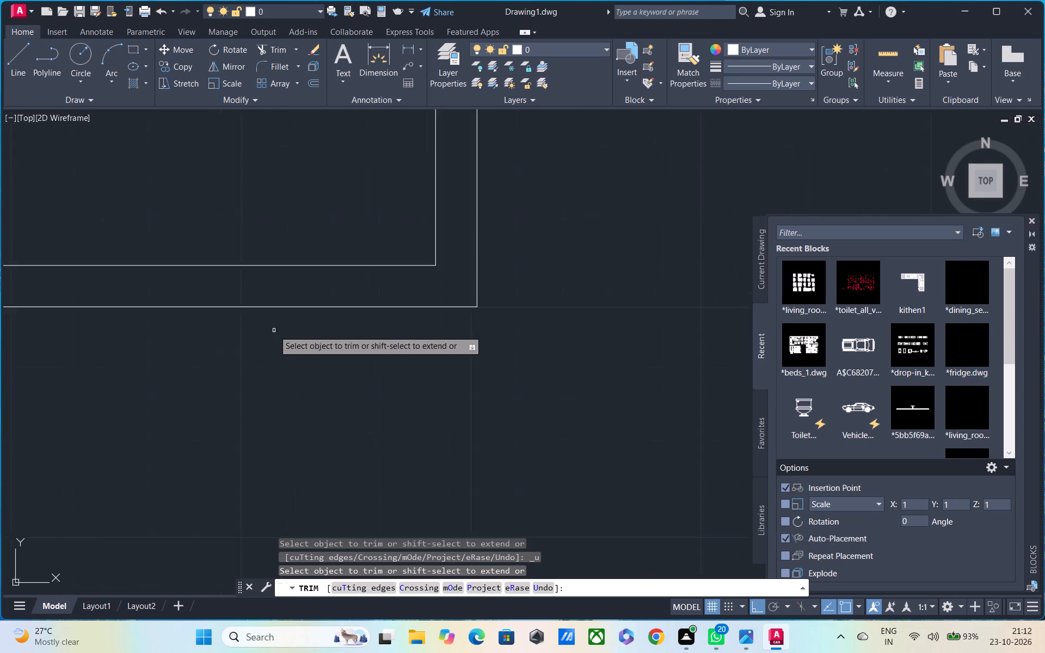
Trim the vertical partition line between the two lines of the smaller bottom room's top wall.
{"action": "scroll", "coordinate": [274, 330], "scroll_direction": "down", "scroll_amount": 2}
{"action": "middle_click_drag", "start_coordinate": [302, 346], "coordinate": [495, 455]}
{"action": "scroll", "coordinate": [314, 241], "scroll_direction": "up", "scroll_amount": 3}
{"action": "scroll", "coordinate": [474, 315], "scroll_direction": "up", "scroll_amount": 3}
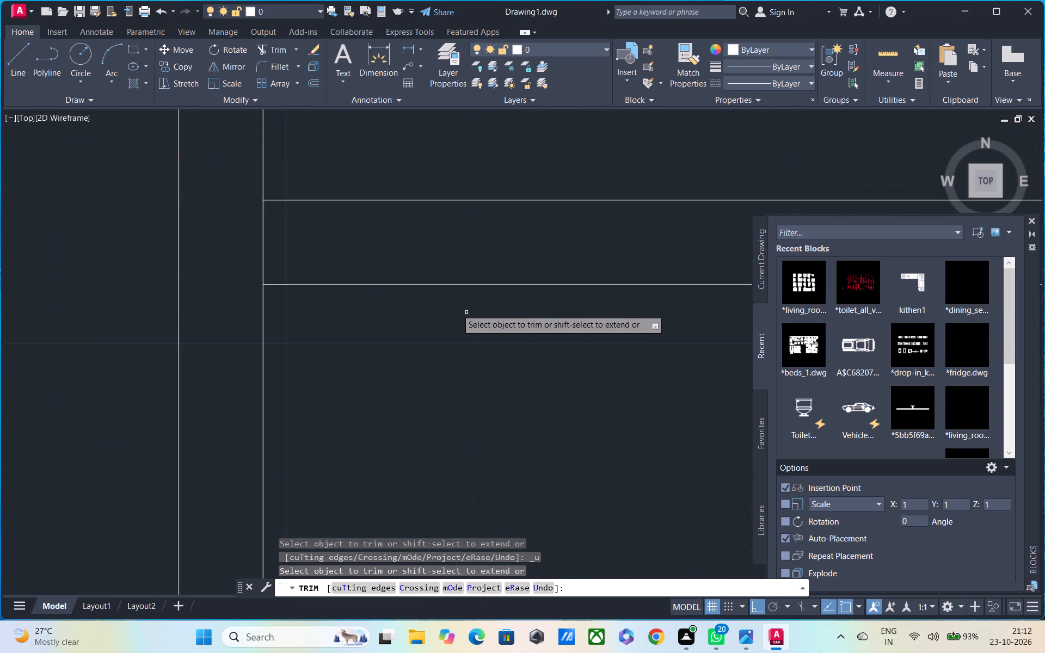
{"action": "left_click_drag", "start_coordinate": [239, 240], "coordinate": [329, 243]}
{"action": "scroll", "coordinate": [338, 260], "scroll_direction": "down", "scroll_amount": 4}
{"action": "scroll", "coordinate": [619, 271], "scroll_direction": "down", "scroll_amount": 2}
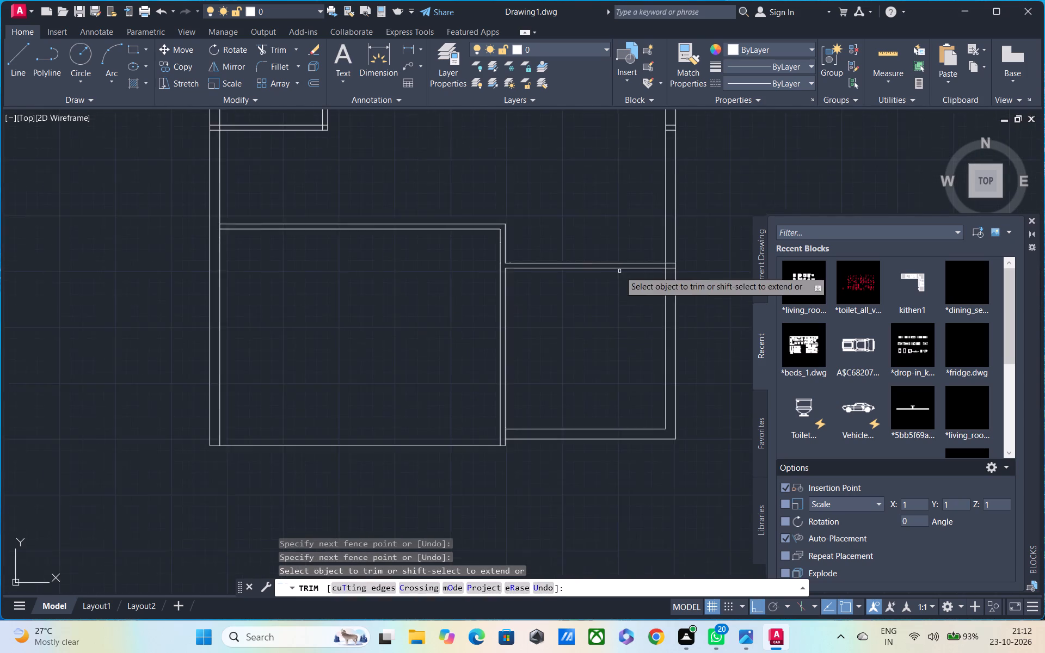
Trim the overlapping lines where the smaller bottom room's top wall meets the right outer wall.
{"action": "middle_click_drag", "start_coordinate": [619, 271], "coordinate": [411, 362]}
{"action": "scroll", "coordinate": [470, 386], "scroll_direction": "up", "scroll_amount": 2}
{"action": "scroll", "coordinate": [440, 322], "scroll_direction": "up", "scroll_amount": 3}
{"action": "left_click_drag", "start_coordinate": [458, 245], "coordinate": [463, 390]}
{"action": "left_click_drag", "start_coordinate": [438, 326], "coordinate": [395, 315]}
Trim off the two pairs of horizontal line stubs inside the right outer wall, above the smaller bottom room.
{"action": "scroll", "coordinate": [395, 312], "scroll_direction": "down", "scroll_amount": 4}
{"action": "middle_click_drag", "start_coordinate": [422, 317], "coordinate": [463, 545]}
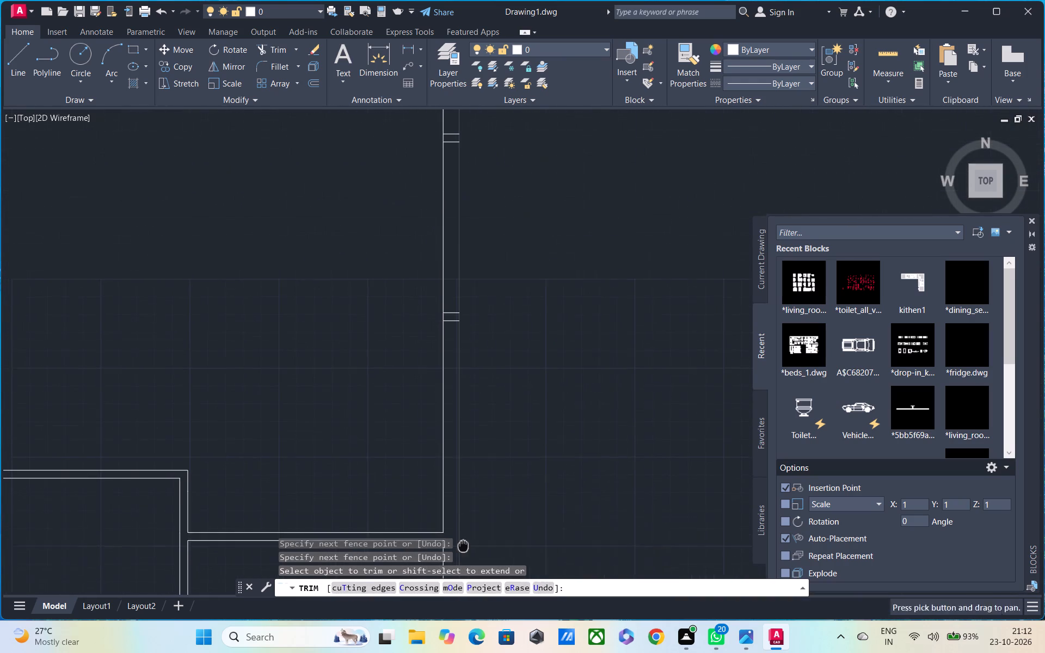
{"action": "scroll", "coordinate": [455, 267], "scroll_direction": "up", "scroll_amount": 3}
{"action": "key", "text": "Escape"}
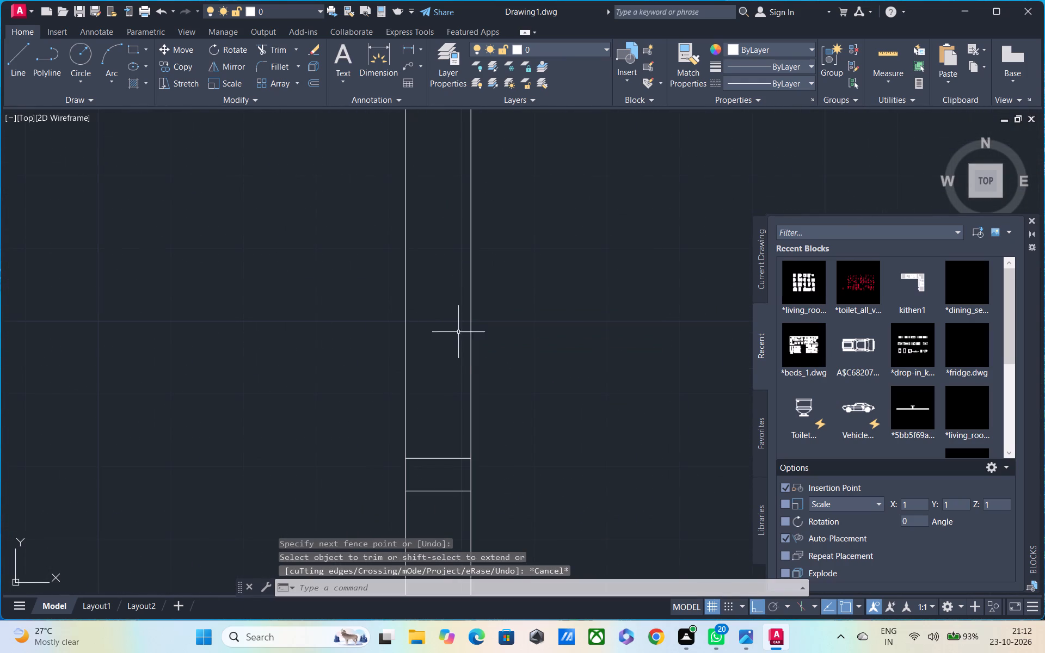
{"action": "key", "text": "space"}
{"action": "middle_click_drag", "start_coordinate": [440, 387], "coordinate": [446, 220]}
{"action": "left_click_drag", "start_coordinate": [446, 252], "coordinate": [446, 416]}
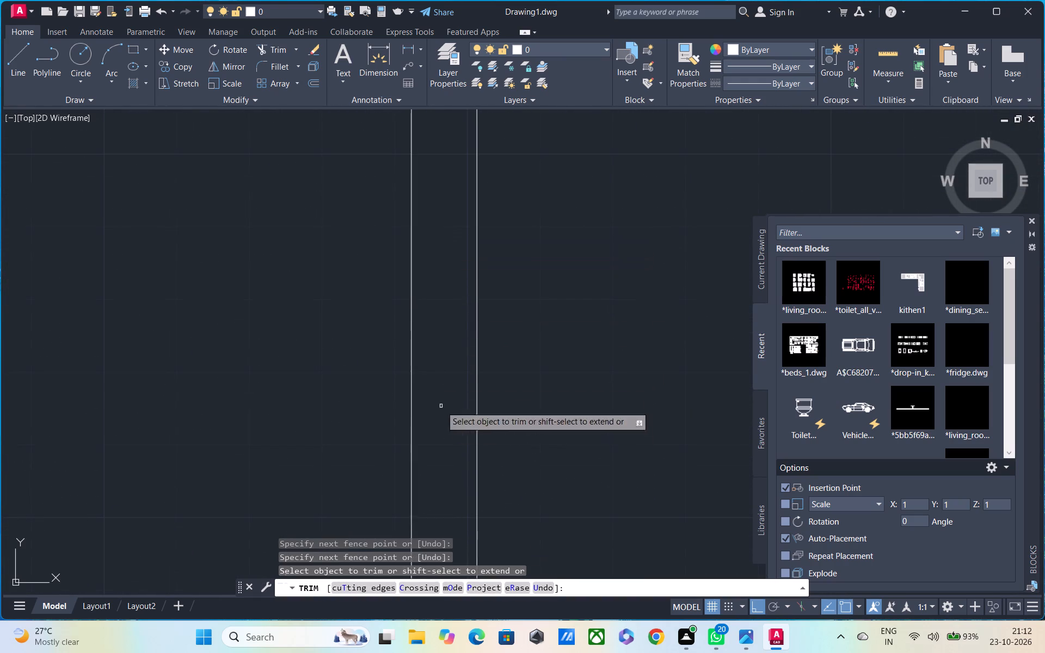
{"action": "scroll", "coordinate": [437, 297], "scroll_direction": "down", "scroll_amount": 4}
{"action": "middle_click_drag", "start_coordinate": [439, 301], "coordinate": [450, 472]}
{"action": "scroll", "coordinate": [453, 334], "scroll_direction": "up", "scroll_amount": 3}
{"action": "left_click_drag", "start_coordinate": [436, 361], "coordinate": [437, 549]}
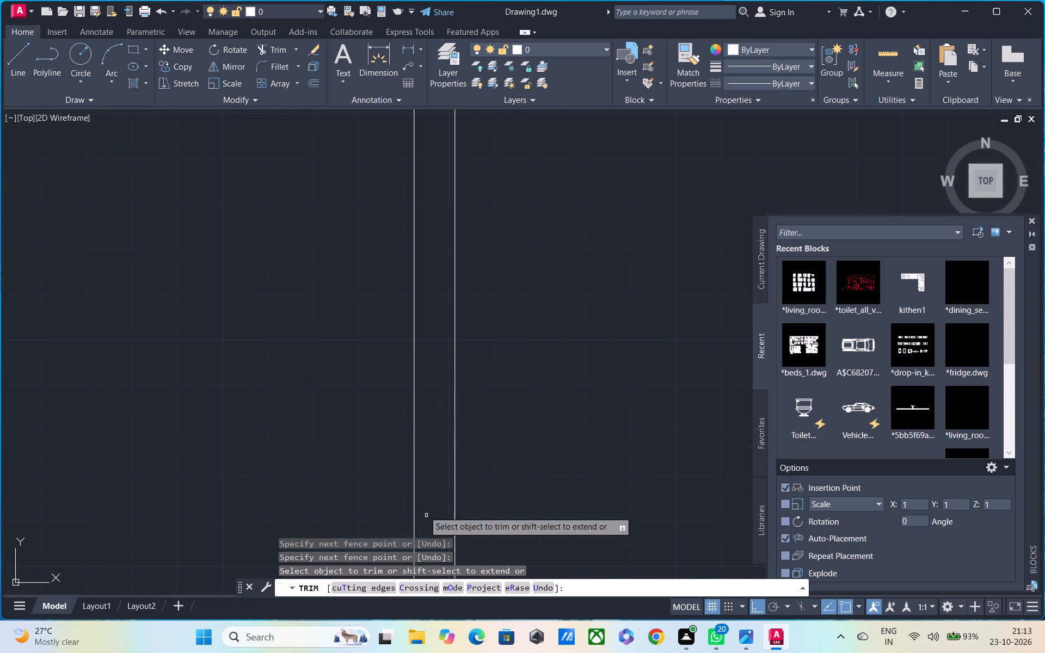
Trim the overlapping lines where the wall below the three upper rooms meets the right outer wall.
{"action": "scroll", "coordinate": [408, 375], "scroll_direction": "down", "scroll_amount": 3}
{"action": "middle_click_drag", "start_coordinate": [371, 337], "coordinate": [409, 482]}
{"action": "scroll", "coordinate": [452, 450], "scroll_direction": "up", "scroll_amount": 3}
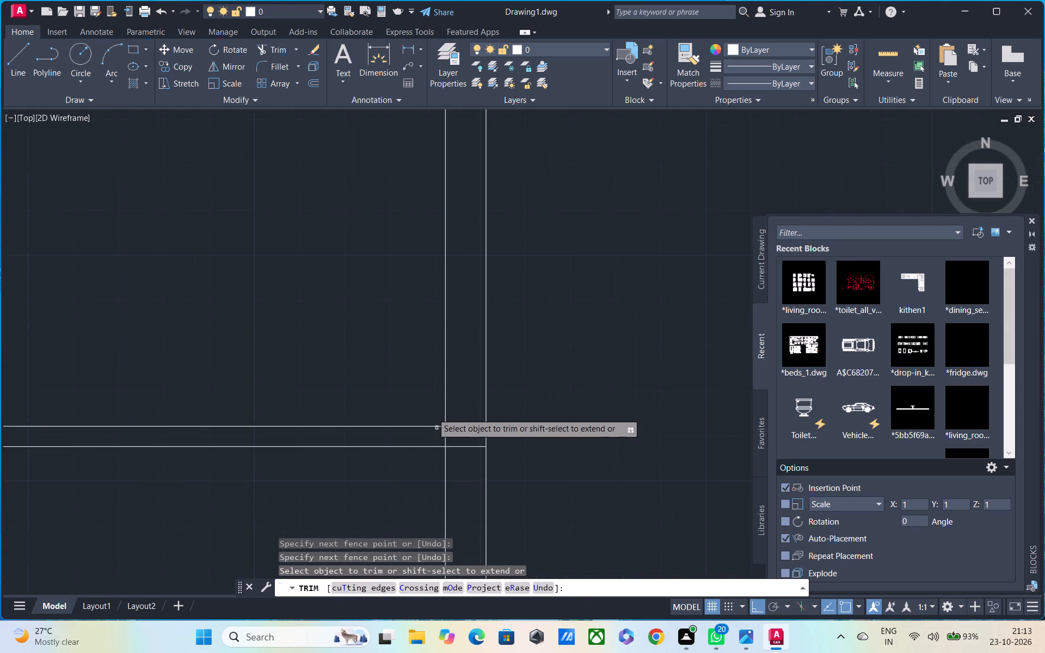
{"action": "scroll", "coordinate": [444, 417], "scroll_direction": "up", "scroll_amount": 4}
{"action": "left_click_drag", "start_coordinate": [500, 417], "coordinate": [554, 576]}
{"action": "middle_click_drag", "start_coordinate": [526, 473], "coordinate": [525, 132]}
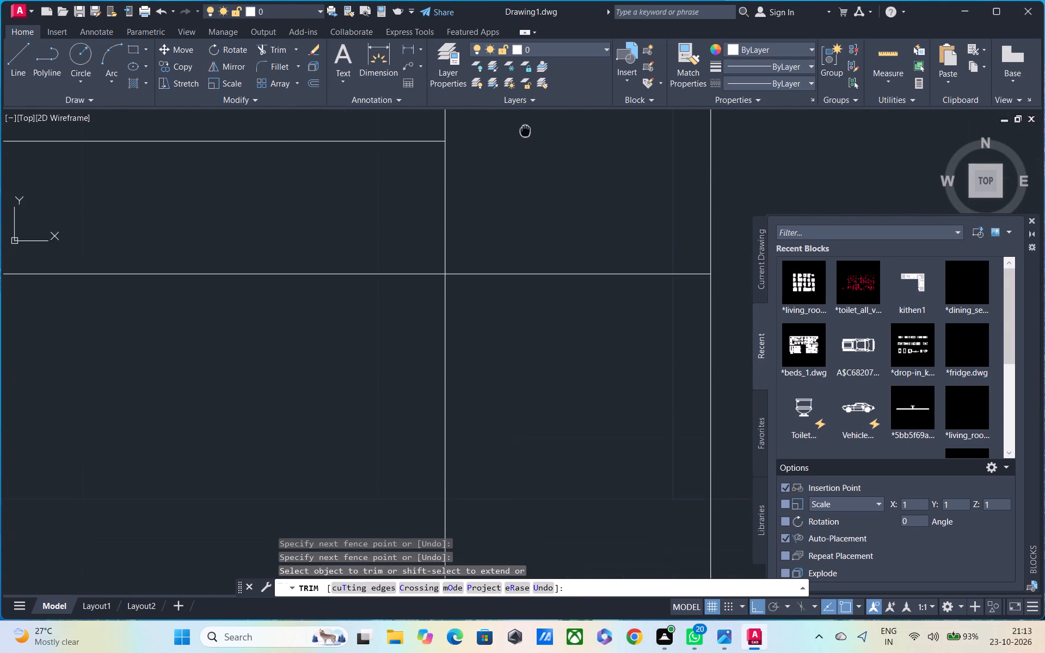
{"action": "left_click_drag", "start_coordinate": [534, 199], "coordinate": [554, 361]}
{"action": "left_click_drag", "start_coordinate": [480, 207], "coordinate": [430, 220]}
{"action": "scroll", "coordinate": [427, 220], "scroll_direction": "down", "scroll_amount": 4}
{"action": "middle_click_drag", "start_coordinate": [480, 302], "coordinate": [522, 450]}
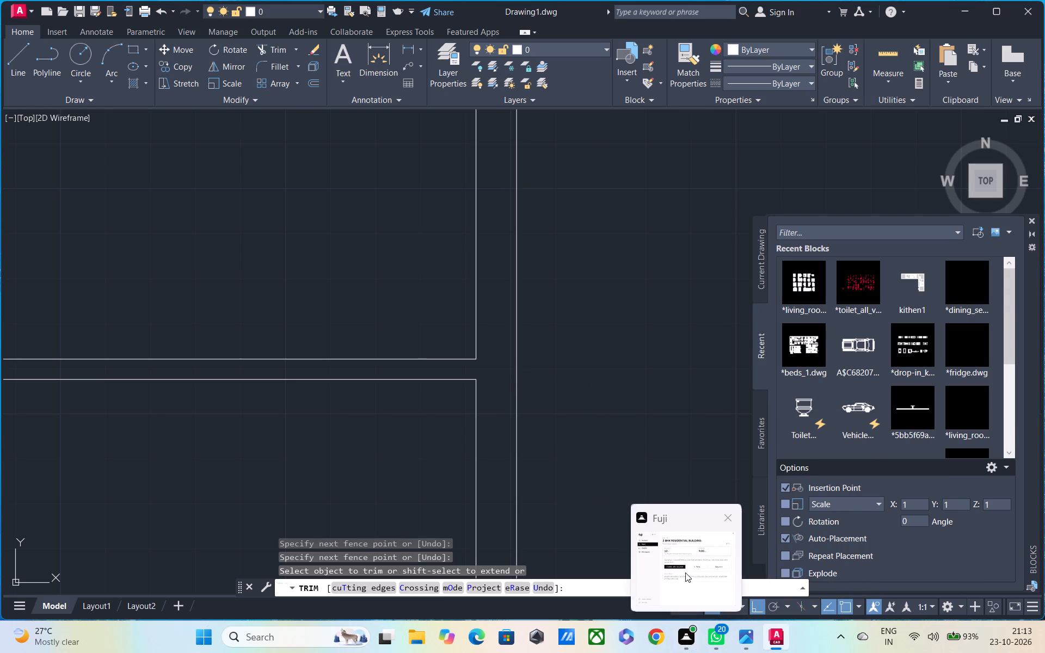
Trim the overlapping inner wall line stubs at the plan's top-right corner.
{"action": "scroll", "coordinate": [506, 226], "scroll_direction": "down", "scroll_amount": 4}
{"action": "middle_click_drag", "start_coordinate": [501, 217], "coordinate": [505, 377]}
{"action": "scroll", "coordinate": [503, 304], "scroll_direction": "up", "scroll_amount": 3}
{"action": "left_click_drag", "start_coordinate": [504, 281], "coordinate": [524, 304]}
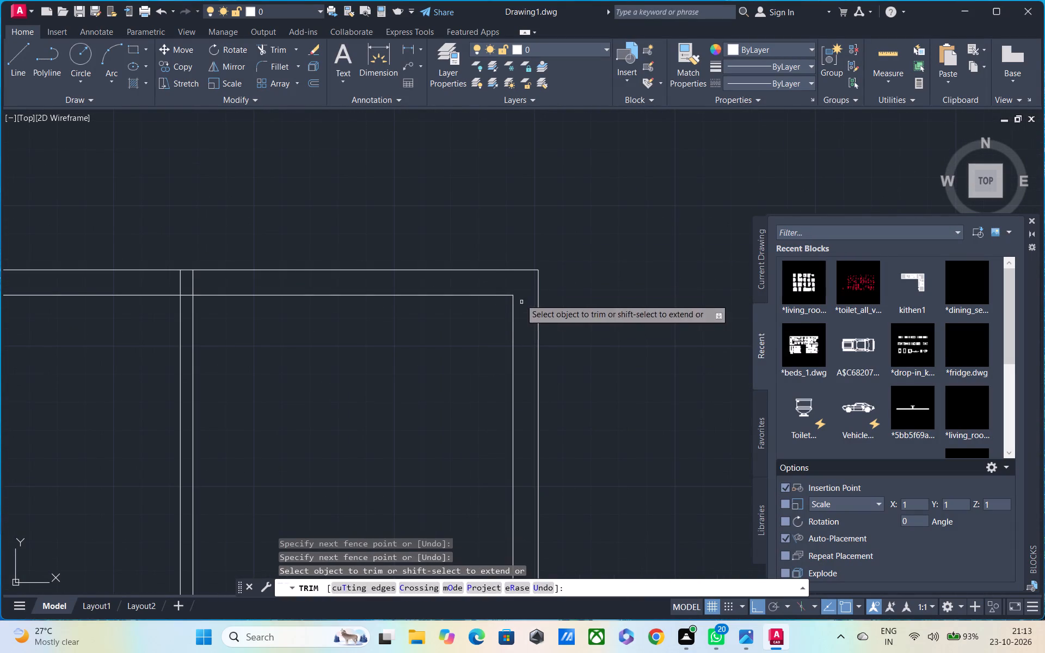
Trim the overlapping lines where the right-hand partition of the upper rooms meets the top outer wall.
{"action": "scroll", "coordinate": [520, 298], "scroll_direction": "down", "scroll_amount": 3}
{"action": "scroll", "coordinate": [399, 295], "scroll_direction": "up", "scroll_amount": 2}
{"action": "scroll", "coordinate": [527, 296], "scroll_direction": "up", "scroll_amount": 4}
{"action": "left_click_drag", "start_coordinate": [458, 281], "coordinate": [312, 289]}
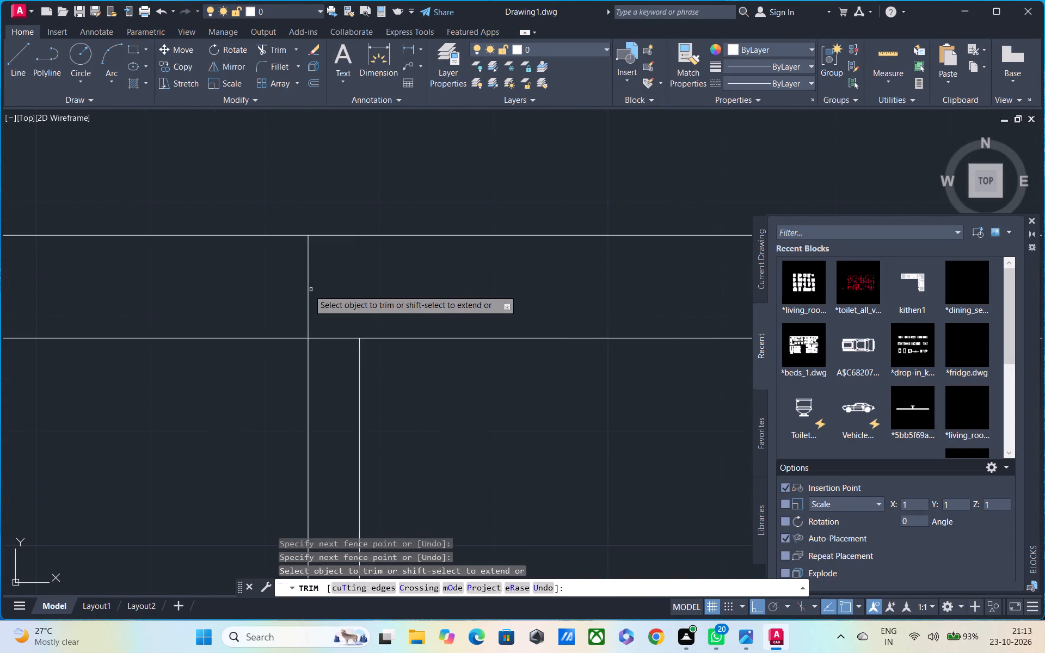
{"action": "left_click", "coordinate": [299, 289]}
{"action": "left_click_drag", "start_coordinate": [299, 289], "coordinate": [321, 294]}
{"action": "left_click_drag", "start_coordinate": [327, 331], "coordinate": [333, 376]}
{"action": "scroll", "coordinate": [326, 343], "scroll_direction": "down", "scroll_amount": 1}
{"action": "left_click_drag", "start_coordinate": [326, 319], "coordinate": [327, 368]}
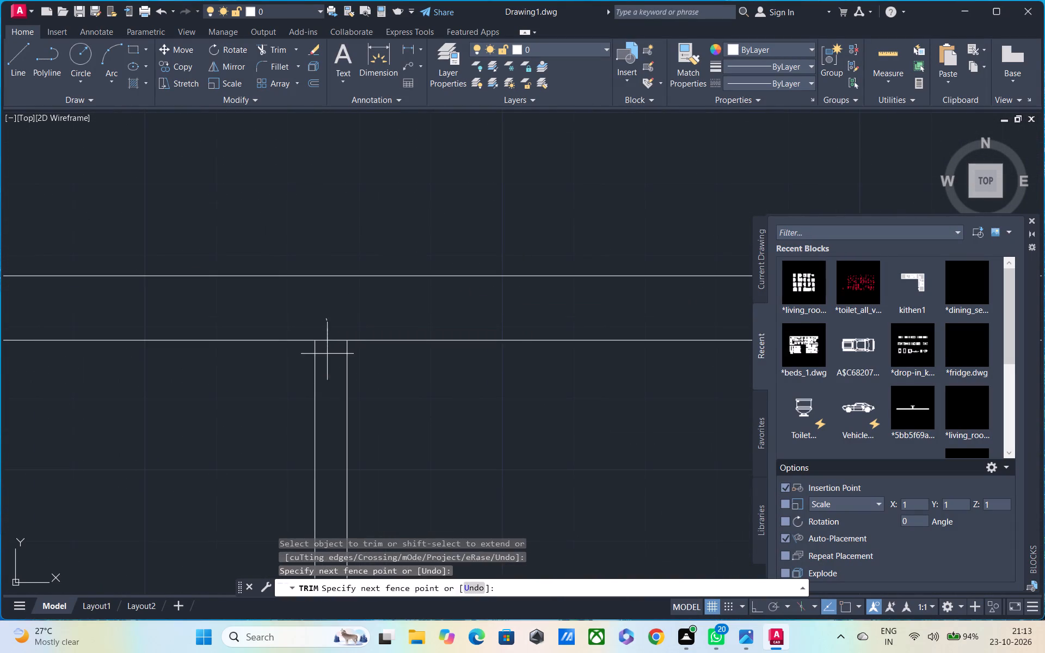
{"action": "left_click_drag", "start_coordinate": [327, 368], "coordinate": [327, 379]}
Trim the overlapping lines where the left-hand partition of the upper rooms meets the top outer wall.
{"action": "scroll", "coordinate": [327, 356], "scroll_direction": "down", "scroll_amount": 2}
{"action": "middle_click_drag", "start_coordinate": [332, 349], "coordinate": [679, 313]}
{"action": "scroll", "coordinate": [265, 296], "scroll_direction": "up", "scroll_amount": 4}
{"action": "scroll", "coordinate": [317, 300], "scroll_direction": "up", "scroll_amount": 3}
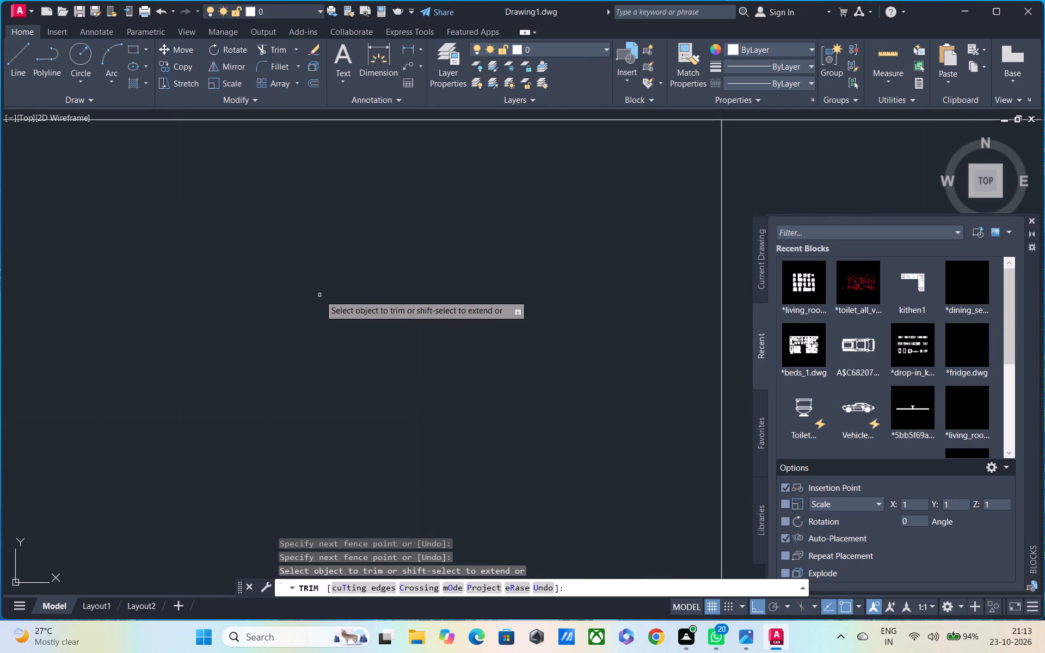
{"action": "scroll", "coordinate": [336, 301], "scroll_direction": "down", "scroll_amount": 4}
{"action": "scroll", "coordinate": [343, 311], "scroll_direction": "up", "scroll_amount": 1}
{"action": "middle_click_drag", "start_coordinate": [343, 311], "coordinate": [254, 286]}
{"action": "left_click_drag", "start_coordinate": [290, 304], "coordinate": [445, 301]}
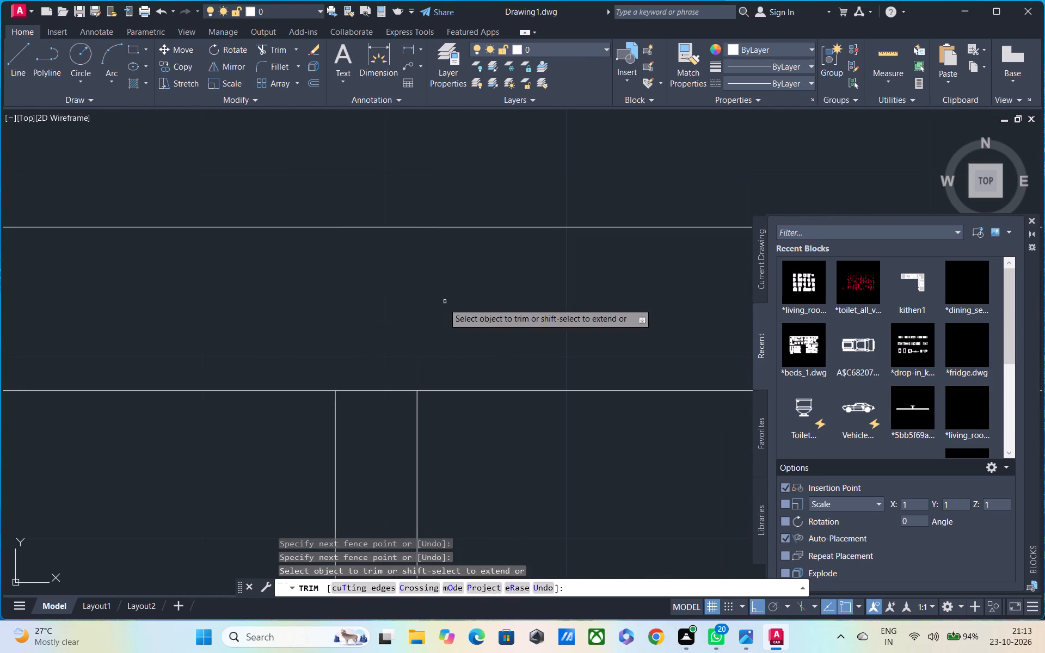
{"action": "left_click_drag", "start_coordinate": [398, 336], "coordinate": [385, 445]}
Trim the overlapping inner wall line stubs at the plan's top-left corner.
{"action": "scroll", "coordinate": [370, 416], "scroll_direction": "down", "scroll_amount": 5}
{"action": "middle_click_drag", "start_coordinate": [263, 407], "coordinate": [502, 336]}
{"action": "scroll", "coordinate": [360, 336], "scroll_direction": "down", "scroll_amount": 1}
{"action": "scroll", "coordinate": [354, 334], "scroll_direction": "up", "scroll_amount": 4}
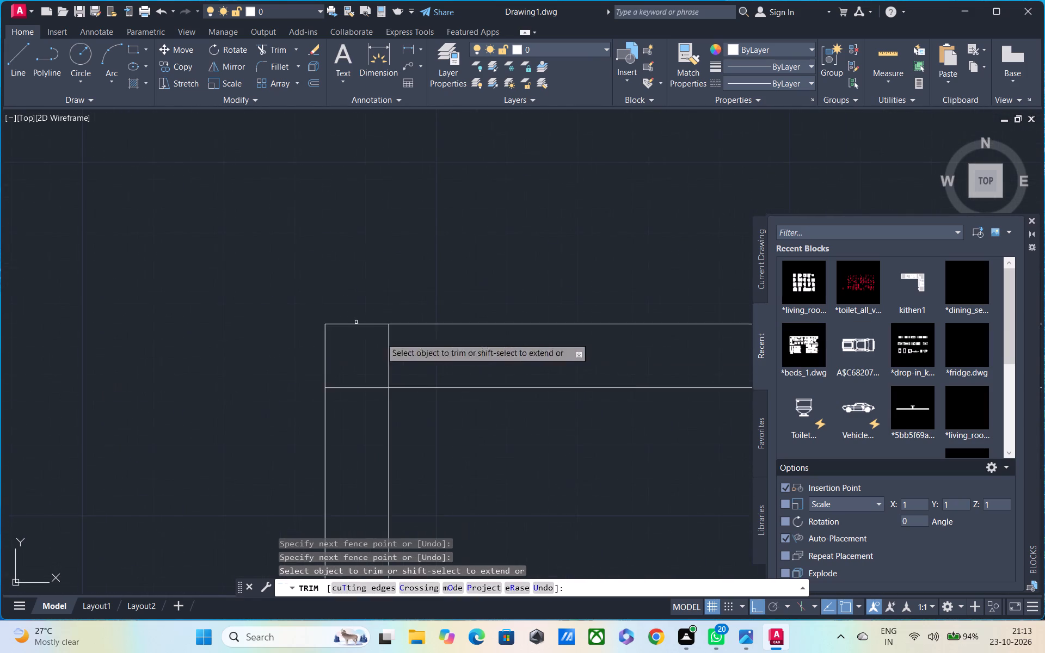
{"action": "scroll", "coordinate": [433, 373], "scroll_direction": "up", "scroll_amount": 2}
{"action": "left_click_drag", "start_coordinate": [356, 328], "coordinate": [239, 474]}
Trim the overlapping lines where the two small left rooms' right wall meets the wall below the upper rooms.
{"action": "scroll", "coordinate": [247, 420], "scroll_direction": "down", "scroll_amount": 6}
{"action": "middle_click_drag", "start_coordinate": [276, 410], "coordinate": [319, 273]}
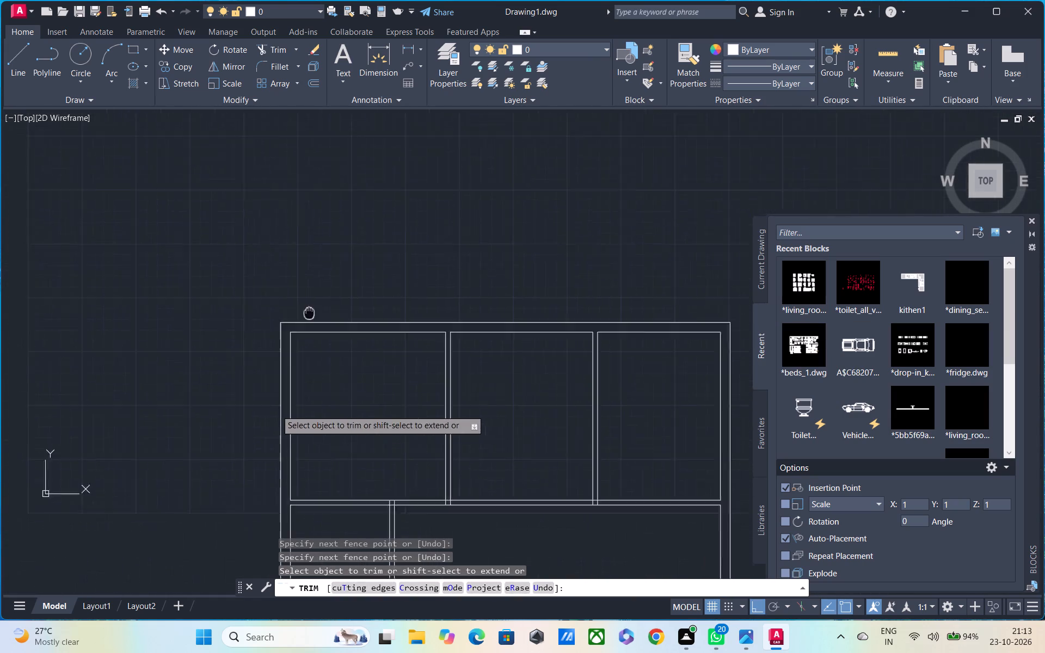
{"action": "middle_click_drag", "start_coordinate": [319, 273], "coordinate": [327, 218]}
{"action": "scroll", "coordinate": [325, 229], "scroll_direction": "up", "scroll_amount": 1}
{"action": "middle_click_drag", "start_coordinate": [340, 408], "coordinate": [384, 226]}
{"action": "scroll", "coordinate": [524, 350], "scroll_direction": "up", "scroll_amount": 3}
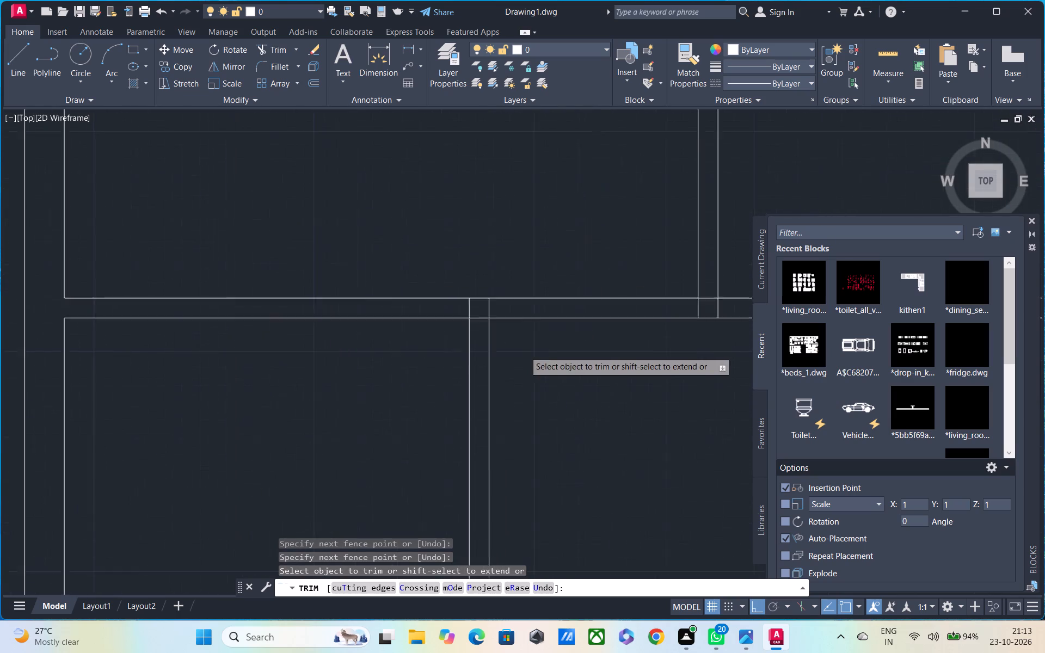
{"action": "scroll", "coordinate": [524, 351], "scroll_direction": "up", "scroll_amount": 1}
{"action": "scroll", "coordinate": [454, 250], "scroll_direction": "up", "scroll_amount": 3}
{"action": "left_click_drag", "start_coordinate": [418, 223], "coordinate": [139, 237]}
{"action": "left_click_drag", "start_coordinate": [245, 249], "coordinate": [245, 421]}
Trim the overlapping lines where the wall between the two small left rooms meets their right wall.
{"action": "scroll", "coordinate": [245, 404], "scroll_direction": "down", "scroll_amount": 5}
{"action": "middle_click_drag", "start_coordinate": [251, 422], "coordinate": [494, 101]}
{"action": "scroll", "coordinate": [497, 404], "scroll_direction": "up", "scroll_amount": 4}
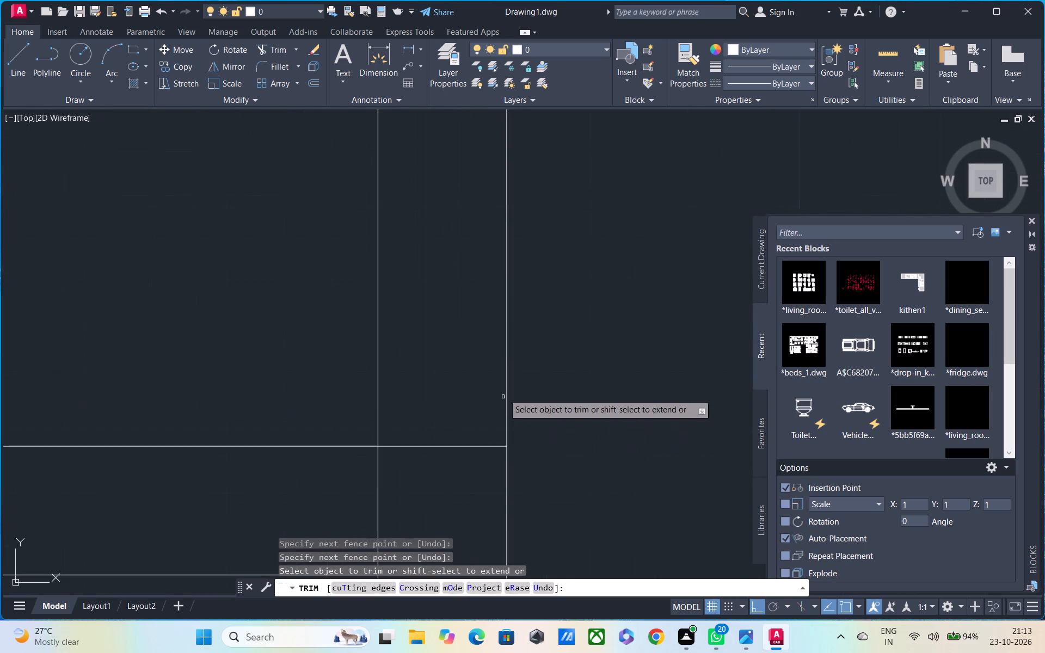
{"action": "left_click_drag", "start_coordinate": [458, 365], "coordinate": [458, 507]}
{"action": "middle_click_drag", "start_coordinate": [447, 467], "coordinate": [469, 193]}
{"action": "left_click_drag", "start_coordinate": [464, 254], "coordinate": [464, 385]}
{"action": "left_click_drag", "start_coordinate": [447, 233], "coordinate": [441, 231]}
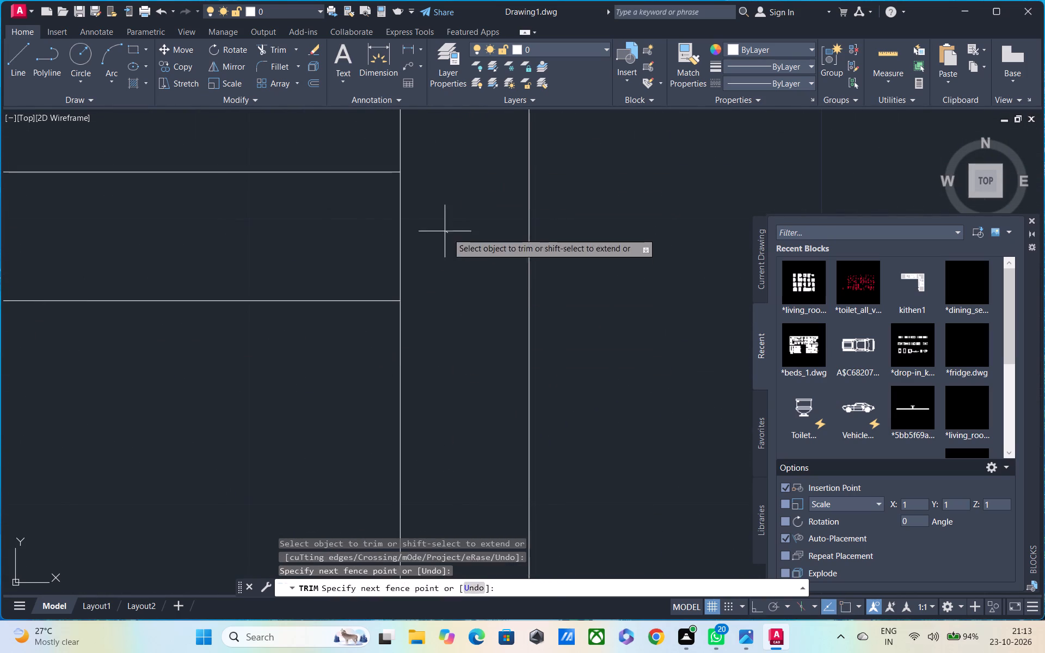
{"action": "left_click_drag", "start_coordinate": [441, 231], "coordinate": [319, 235]}
Trim the overlapping inner line stubs at the bottom-right corner of the lower small left room.
{"action": "scroll", "coordinate": [318, 237], "scroll_direction": "down", "scroll_amount": 5}
{"action": "middle_click_drag", "start_coordinate": [207, 272], "coordinate": [539, 257]}
{"action": "middle_click_drag", "start_coordinate": [536, 248], "coordinate": [459, 129]}
{"action": "scroll", "coordinate": [611, 348], "scroll_direction": "up", "scroll_amount": 2}
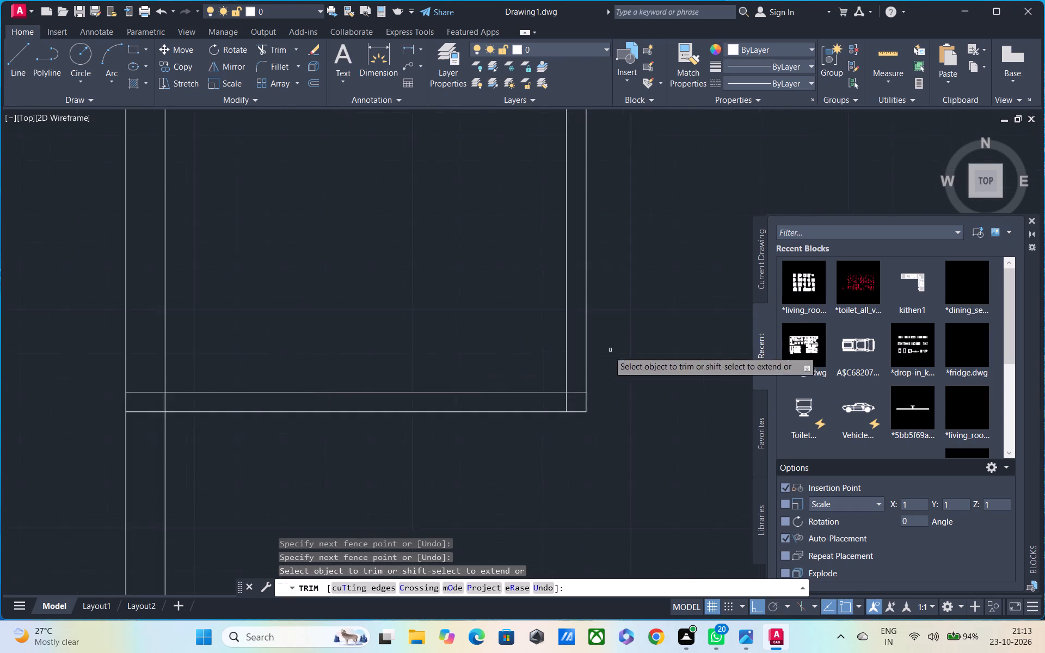
{"action": "scroll", "coordinate": [606, 353], "scroll_direction": "up", "scroll_amount": 1}
{"action": "middle_click_drag", "start_coordinate": [530, 372], "coordinate": [528, 139]}
{"action": "left_click_drag", "start_coordinate": [530, 200], "coordinate": [480, 242]}
Trim the overlapping lines where the lower small left room's bottom wall meets the left outer wall.
{"action": "scroll", "coordinate": [473, 242], "scroll_direction": "down", "scroll_amount": 4}
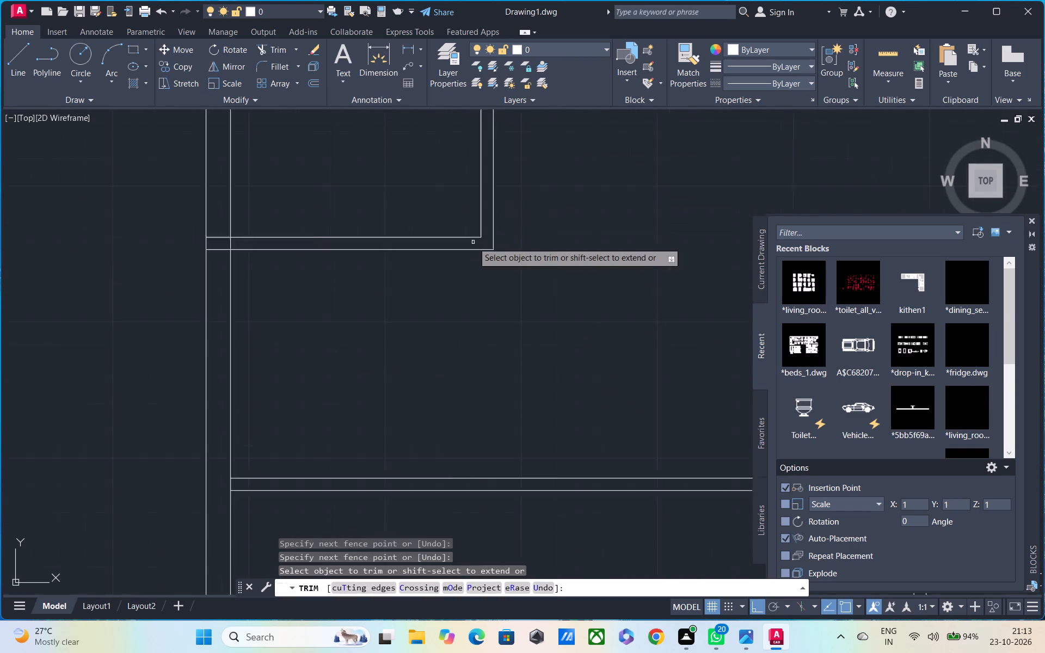
{"action": "middle_click_drag", "start_coordinate": [321, 258], "coordinate": [519, 300]}
{"action": "scroll", "coordinate": [515, 279], "scroll_direction": "up", "scroll_amount": 5}
{"action": "left_click_drag", "start_coordinate": [501, 227], "coordinate": [500, 443]}
{"action": "left_click_drag", "start_coordinate": [486, 370], "coordinate": [695, 366]}
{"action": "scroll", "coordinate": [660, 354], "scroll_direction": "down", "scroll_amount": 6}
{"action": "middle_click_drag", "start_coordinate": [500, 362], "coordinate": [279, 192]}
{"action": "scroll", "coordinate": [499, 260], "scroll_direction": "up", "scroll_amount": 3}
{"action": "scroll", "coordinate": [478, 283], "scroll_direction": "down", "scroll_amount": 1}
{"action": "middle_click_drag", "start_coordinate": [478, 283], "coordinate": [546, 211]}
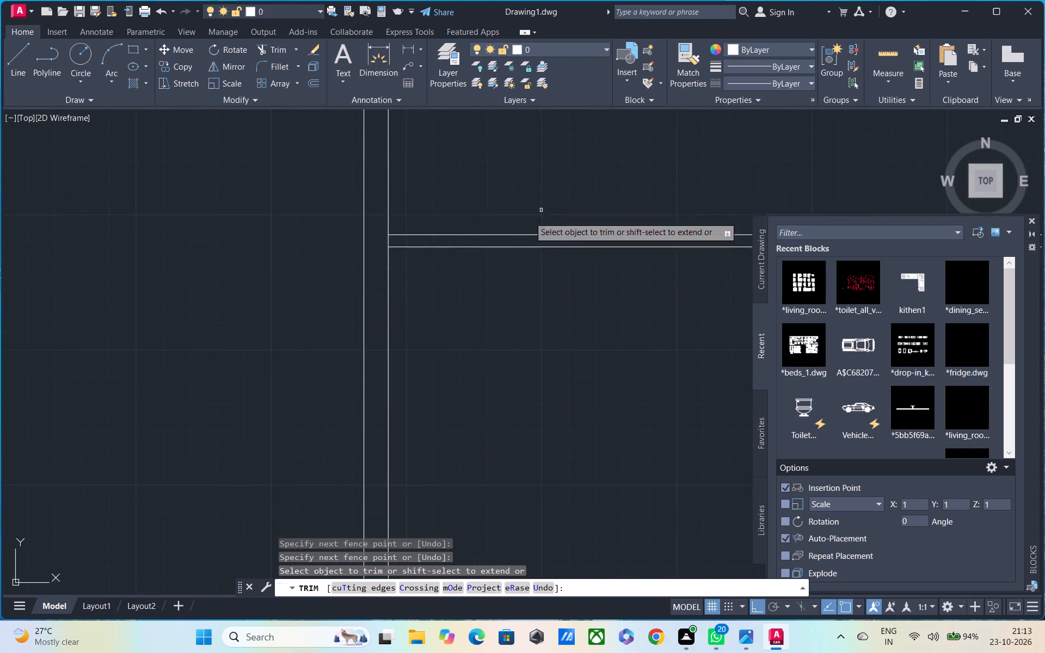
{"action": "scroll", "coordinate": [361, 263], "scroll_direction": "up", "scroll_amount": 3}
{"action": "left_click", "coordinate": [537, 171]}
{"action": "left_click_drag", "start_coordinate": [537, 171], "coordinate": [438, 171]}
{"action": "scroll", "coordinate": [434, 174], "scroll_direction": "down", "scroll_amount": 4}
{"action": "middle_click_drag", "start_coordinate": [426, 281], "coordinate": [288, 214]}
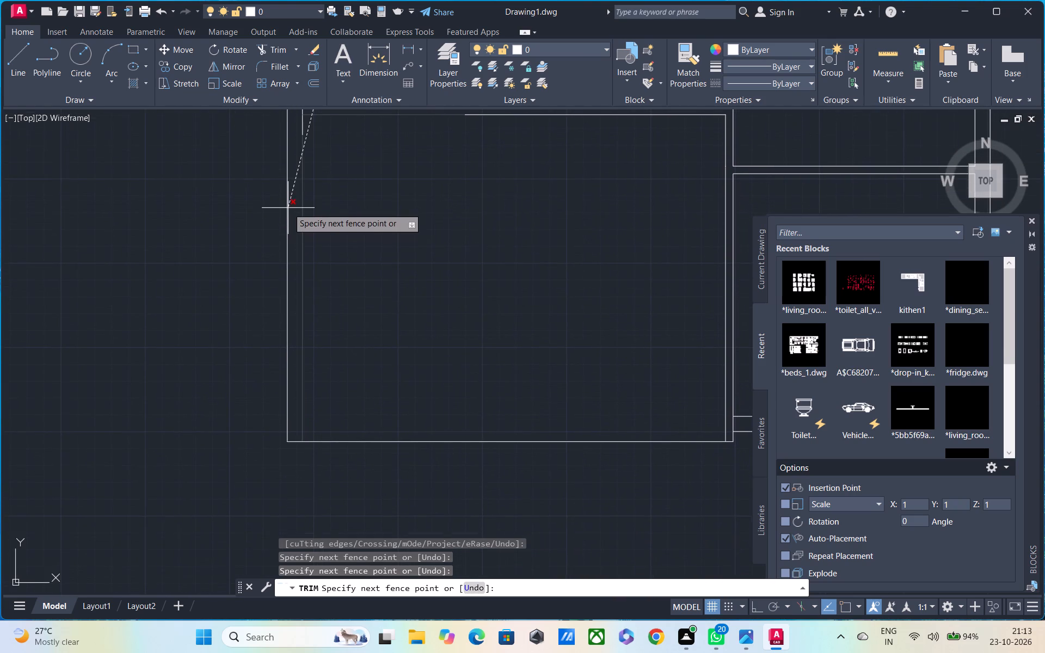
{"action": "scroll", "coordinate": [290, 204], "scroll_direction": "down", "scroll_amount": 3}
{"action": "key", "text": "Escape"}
Trim the left outer wall's inner line between the two lines of the large bottom room's top wall.
{"action": "middle_click_drag", "start_coordinate": [329, 235], "coordinate": [327, 226]}
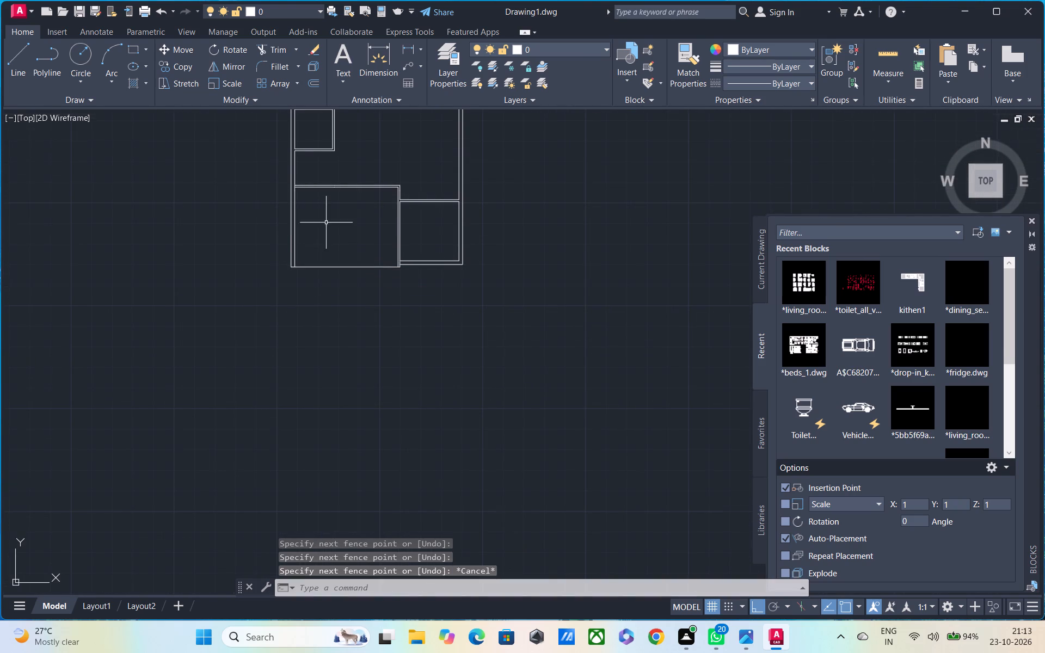
{"action": "middle_click_drag", "start_coordinate": [327, 226], "coordinate": [334, 284]}
{"action": "scroll", "coordinate": [316, 236], "scroll_direction": "up", "scroll_amount": 2}
{"action": "scroll", "coordinate": [316, 235], "scroll_direction": "down", "scroll_amount": 1}
{"action": "scroll", "coordinate": [316, 235], "scroll_direction": "up", "scroll_amount": 7}
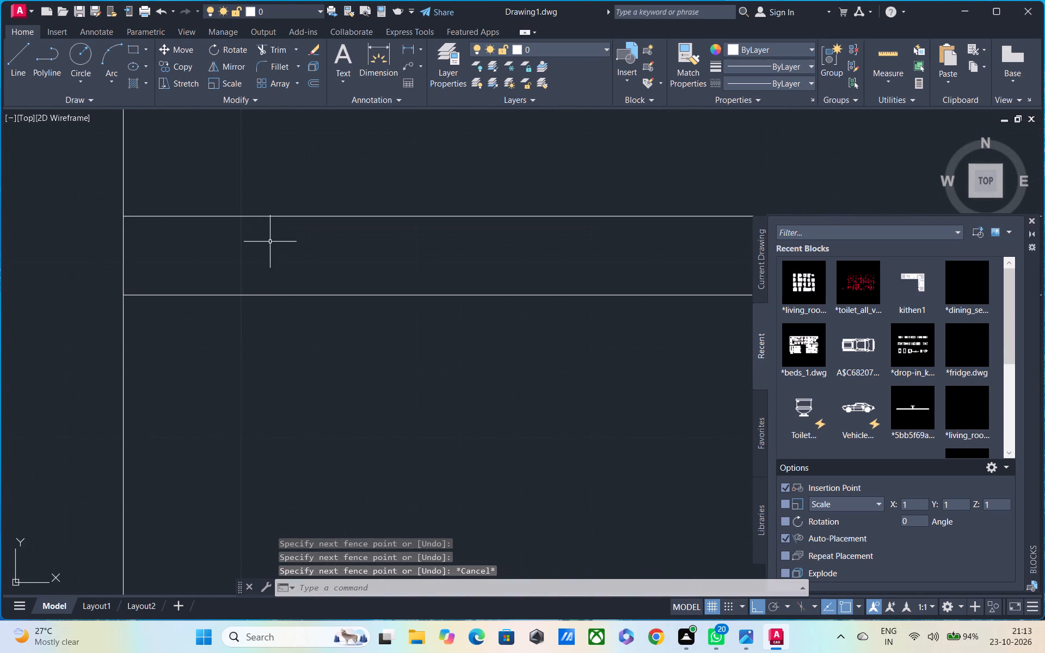
{"action": "key", "text": "space"}
{"action": "middle_click_drag", "start_coordinate": [169, 247], "coordinate": [322, 250]}
{"action": "left_click_drag", "start_coordinate": [316, 250], "coordinate": [251, 255]}
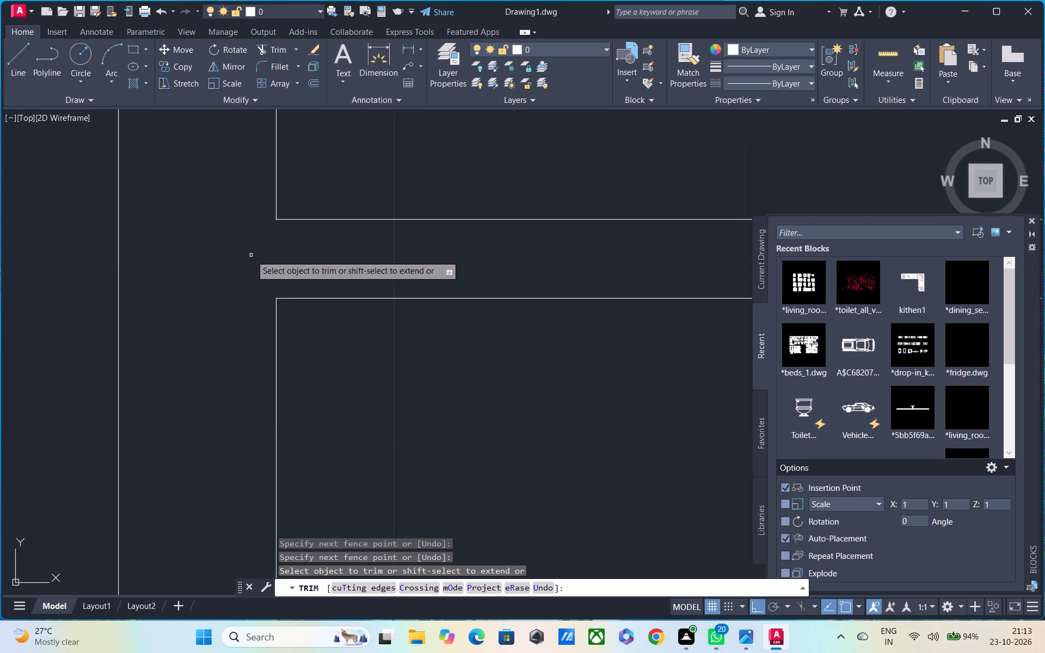
Check the wall junctions of the bottom rooms and the rest of the plan for overlapping lines left to trim.
{"action": "scroll", "coordinate": [251, 255], "scroll_direction": "down", "scroll_amount": 4}
{"action": "middle_click_drag", "start_coordinate": [577, 291], "coordinate": [313, 283]}
{"action": "middle_click_drag", "start_coordinate": [701, 278], "coordinate": [655, 184]}
{"action": "scroll", "coordinate": [657, 205], "scroll_direction": "down", "scroll_amount": 3}
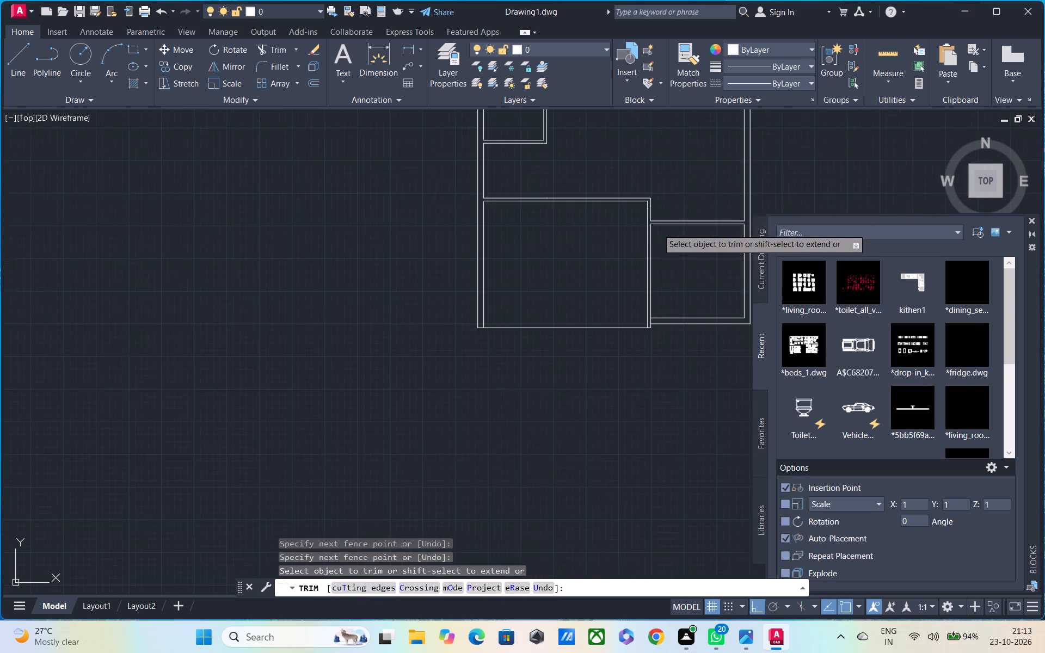
{"action": "middle_click_drag", "start_coordinate": [625, 255], "coordinate": [323, 259]}
{"action": "scroll", "coordinate": [430, 344], "scroll_direction": "up", "scroll_amount": 3}
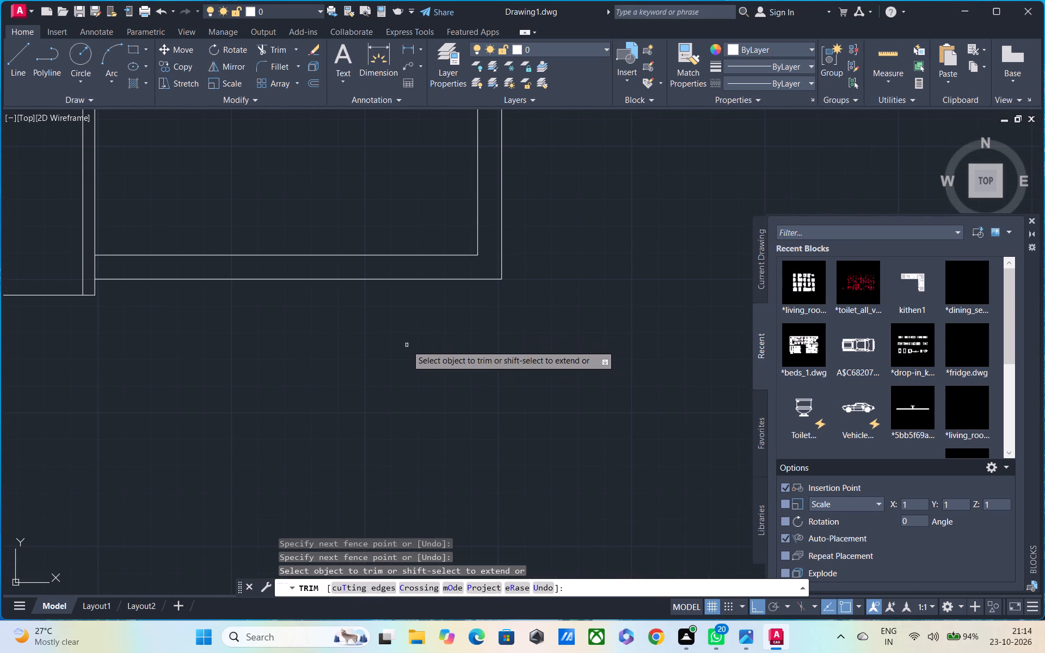
{"action": "scroll", "coordinate": [406, 346], "scroll_direction": "down", "scroll_amount": 3}
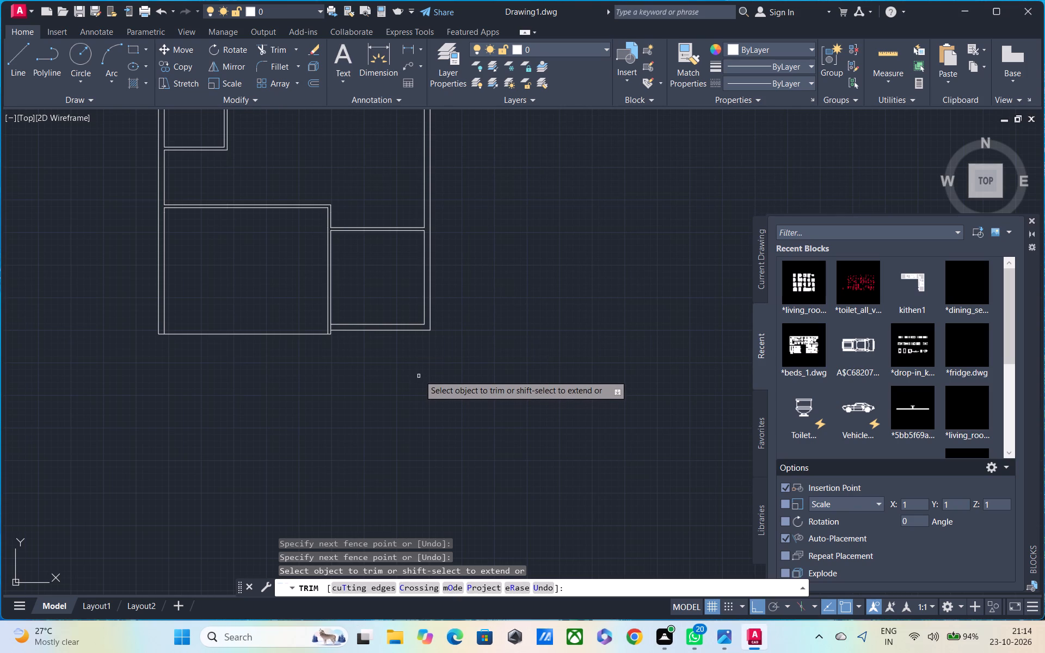
{"action": "middle_click_drag", "start_coordinate": [422, 369], "coordinate": [503, 413]}
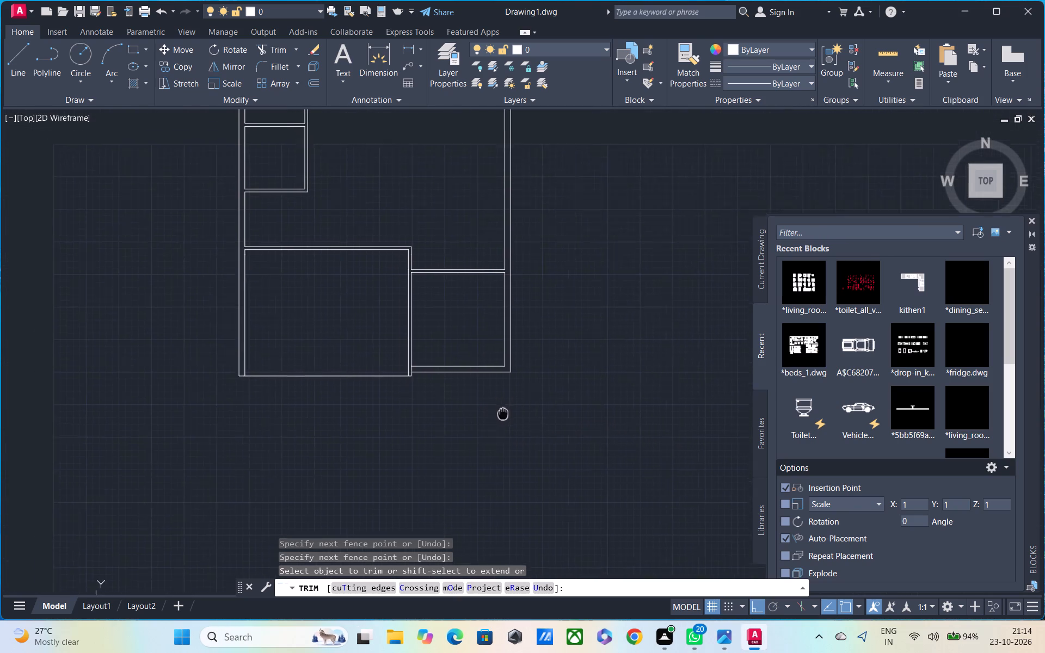
{"action": "middle_click_drag", "start_coordinate": [503, 413], "coordinate": [520, 435]}
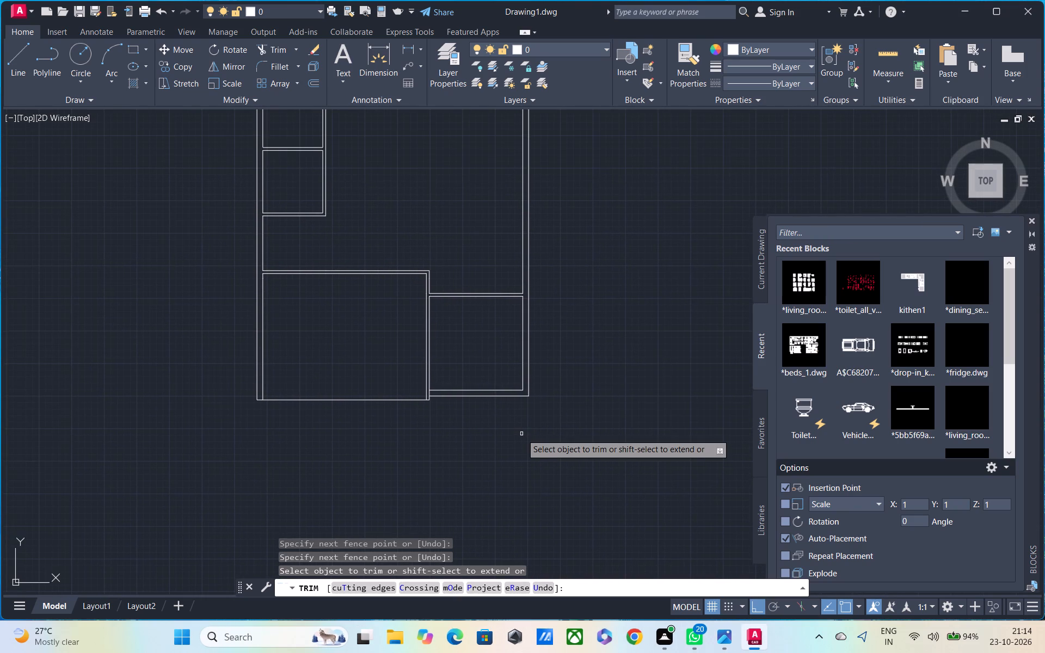
{"action": "middle_click_drag", "start_coordinate": [522, 442], "coordinate": [548, 530]}
{"action": "middle_click_drag", "start_coordinate": [482, 337], "coordinate": [519, 433]}
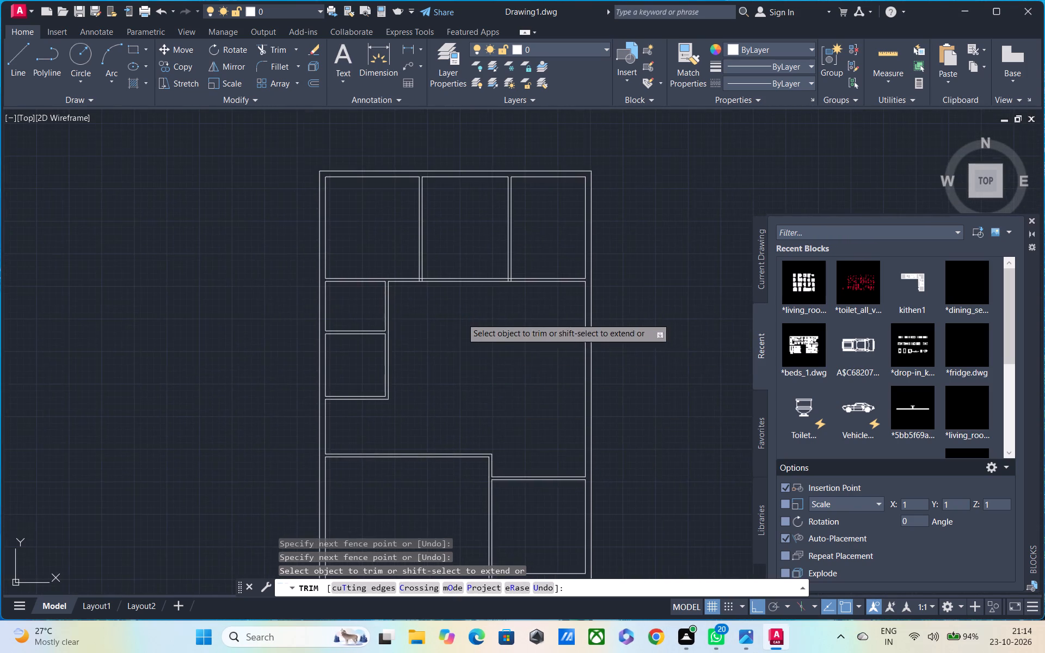
Trim the overlapping lines where the upper rooms' left-hand partition meets the wall below them.
{"action": "scroll", "coordinate": [433, 305], "scroll_direction": "up", "scroll_amount": 4}
{"action": "middle_click_drag", "start_coordinate": [426, 294], "coordinate": [454, 432]}
{"action": "scroll", "coordinate": [333, 262], "scroll_direction": "up", "scroll_amount": 3}
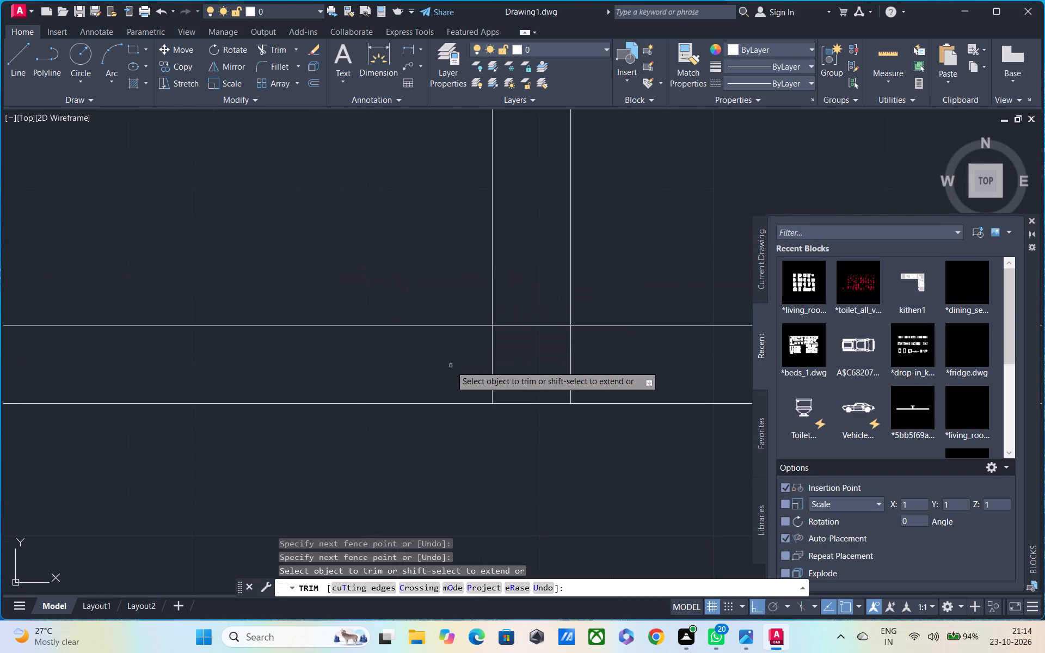
{"action": "left_click_drag", "start_coordinate": [451, 366], "coordinate": [613, 377]}
{"action": "left_click_drag", "start_coordinate": [546, 293], "coordinate": [538, 355]}
{"action": "scroll", "coordinate": [533, 346], "scroll_direction": "down", "scroll_amount": 1}
{"action": "middle_click_drag", "start_coordinate": [552, 363], "coordinate": [597, 310]}
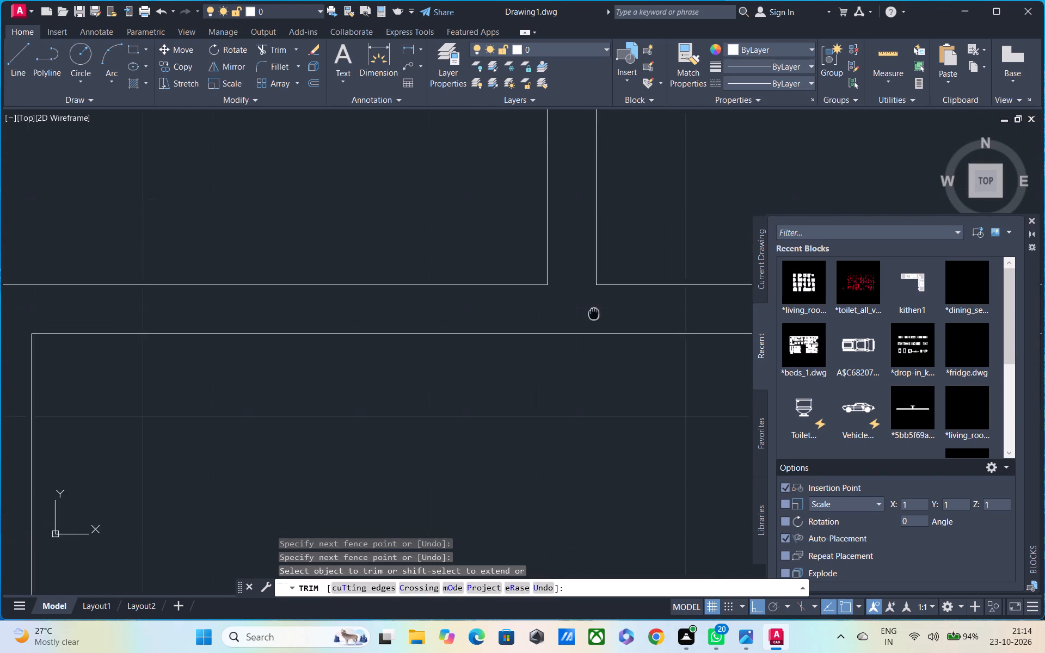
{"action": "middle_click_drag", "start_coordinate": [597, 310], "coordinate": [599, 308]}
Outline a 3' door opening with lines across the upper-left room's bottom wall, starting at the left-hand partition's near face.
{"action": "key", "text": "l"}
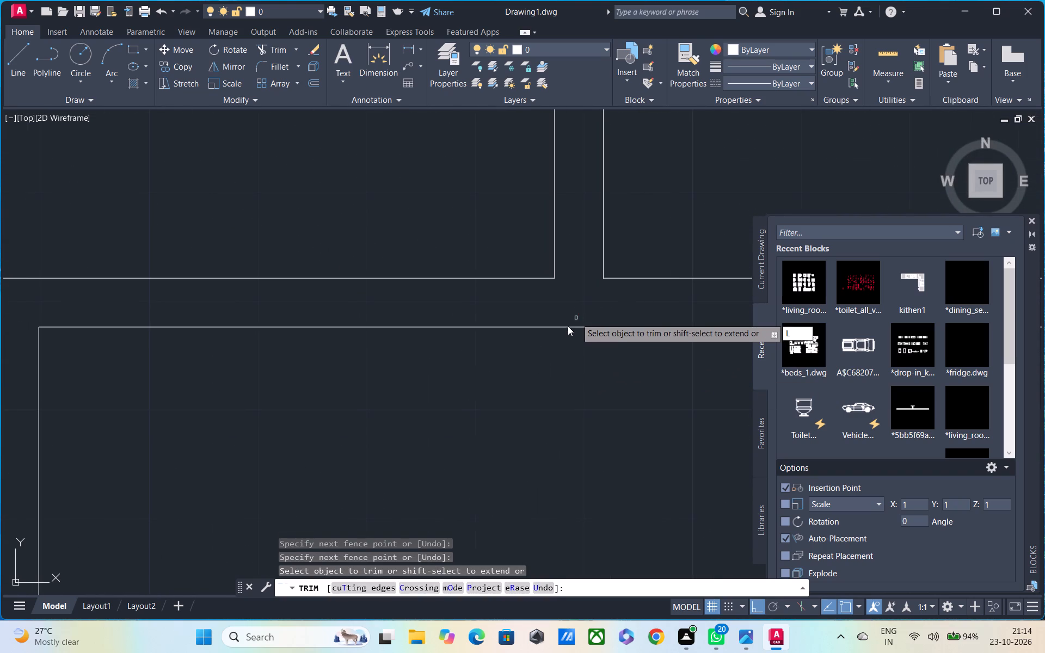
{"action": "key", "text": "Escape"}
{"action": "key", "text": "l"}
{"action": "key", "text": "space"}
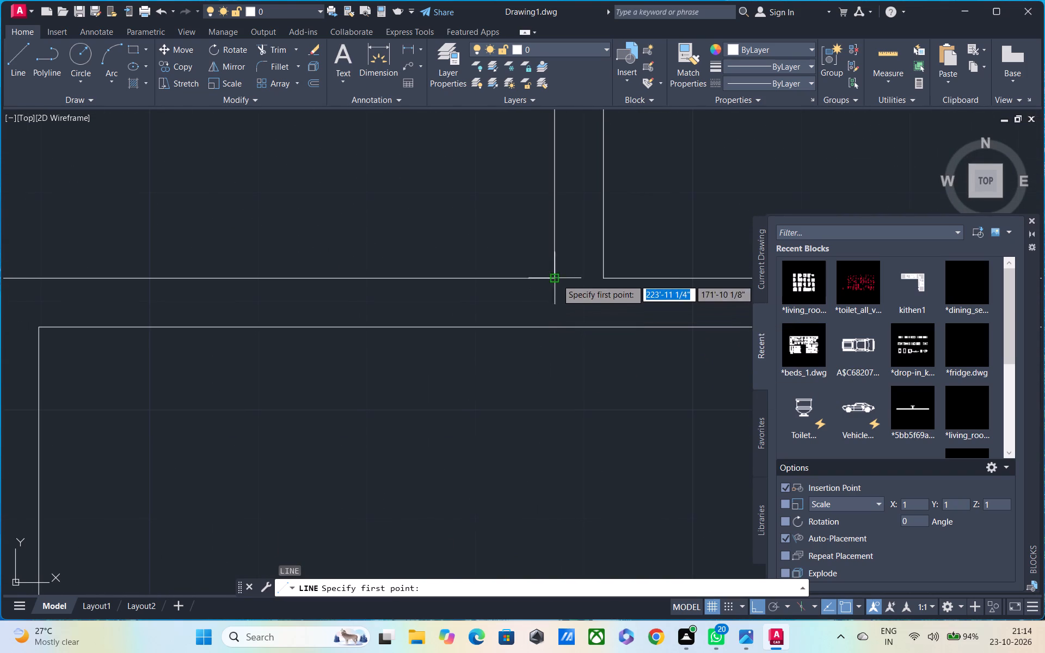
{"action": "left_click", "coordinate": [557, 279]}
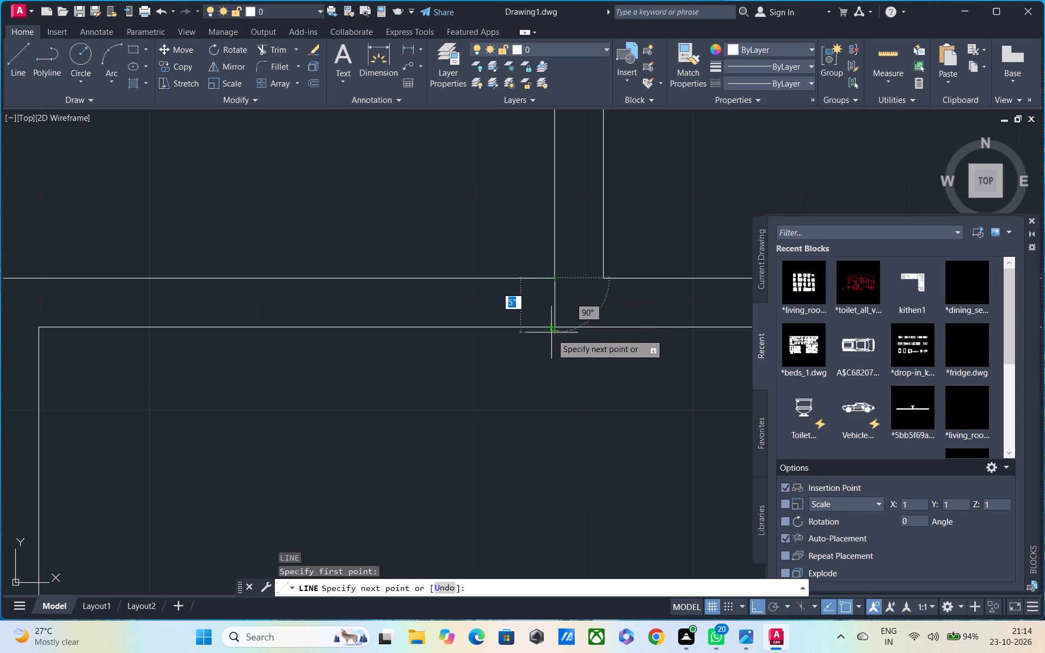
{"action": "left_click", "coordinate": [554, 326]}
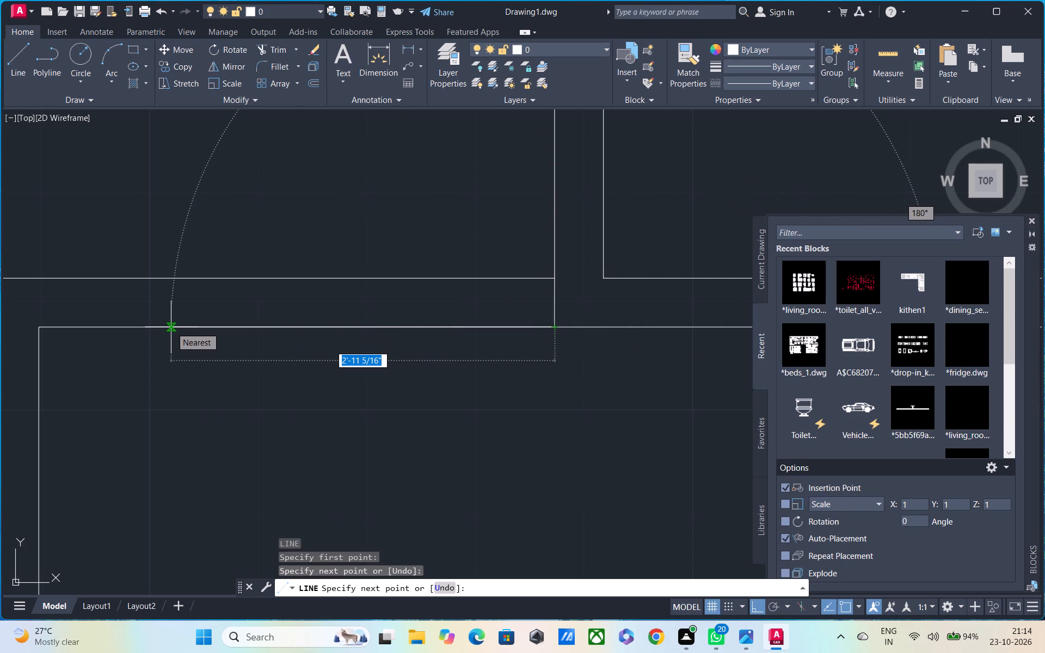
{"action": "type", "text": "3'"}
{"action": "key", "text": "Return"}
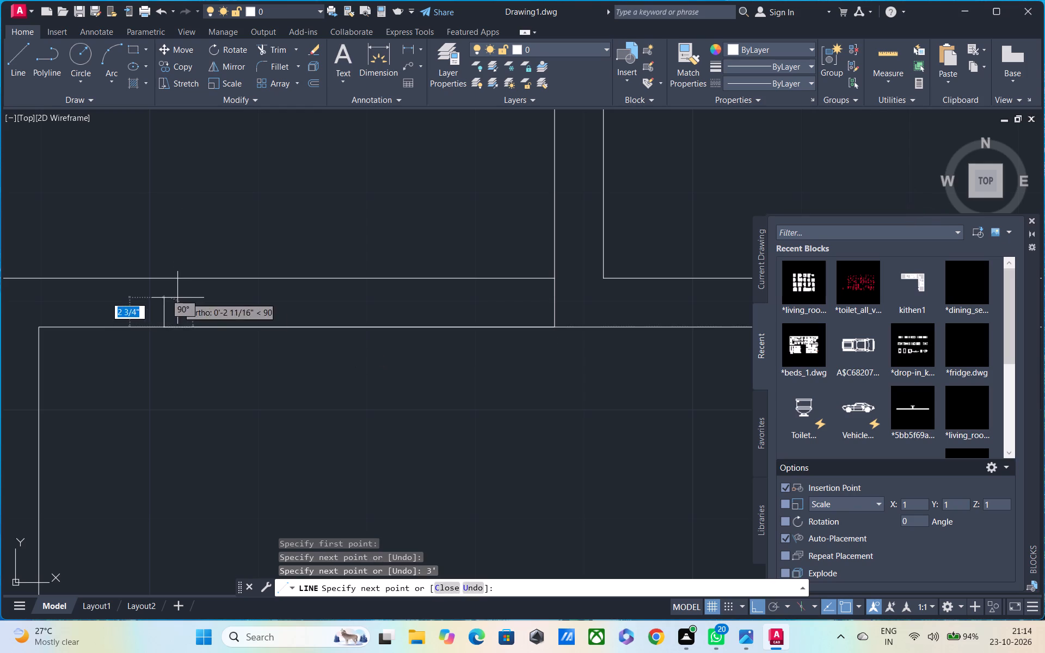
{"action": "left_click", "coordinate": [161, 280]}
{"action": "key", "text": "space"}
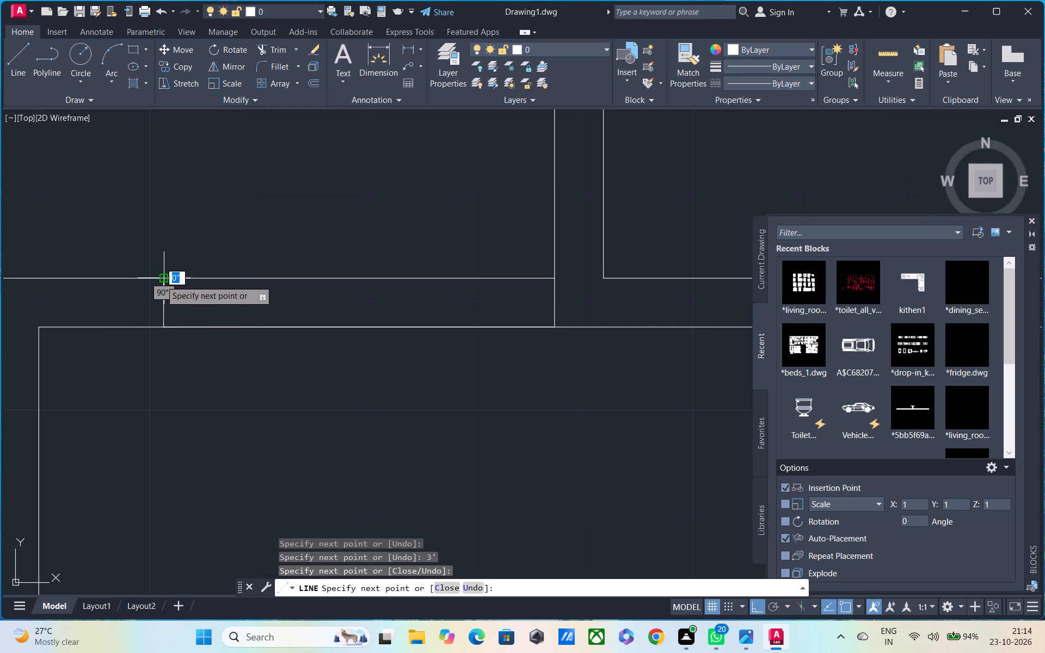
Trim both wall lines between the jambs of the upper-left room's door opening.
{"action": "type", "text": "TR"}
{"action": "key", "text": "space"}
{"action": "left_click_drag", "start_coordinate": [339, 243], "coordinate": [348, 349]}
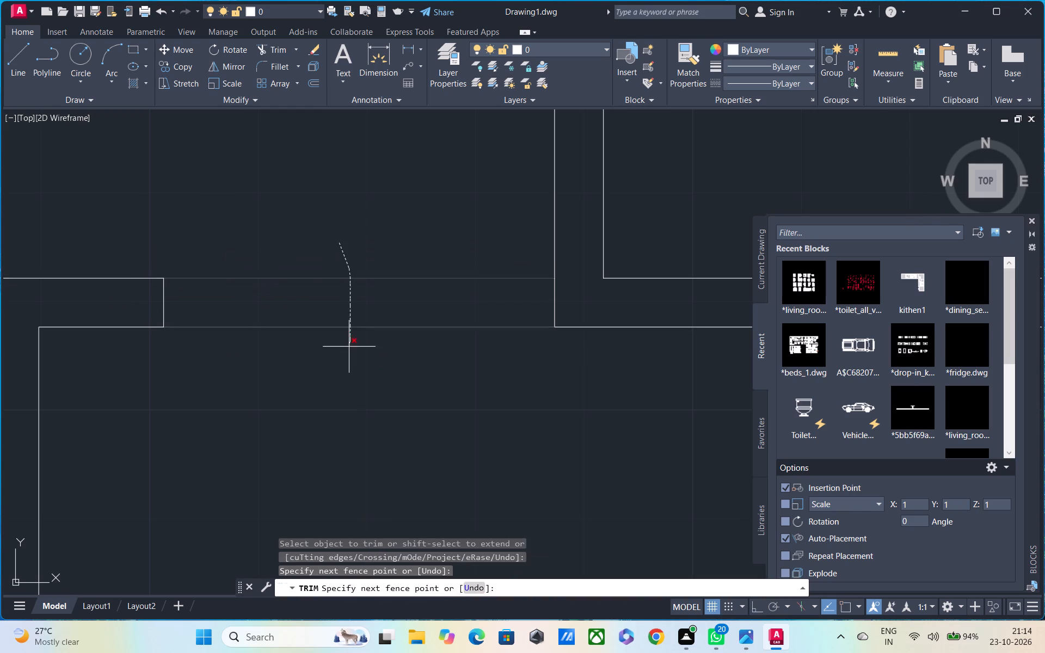
{"action": "left_click_drag", "start_coordinate": [348, 349], "coordinate": [348, 349]}
Outline a 3' door opening with lines across the upper-middle room's bottom wall, starting at the left-hand partition's inner face.
{"action": "scroll", "coordinate": [337, 331], "scroll_direction": "down", "scroll_amount": 5}
{"action": "middle_click_drag", "start_coordinate": [333, 344], "coordinate": [331, 219]}
{"action": "scroll", "coordinate": [342, 206], "scroll_direction": "up", "scroll_amount": 1}
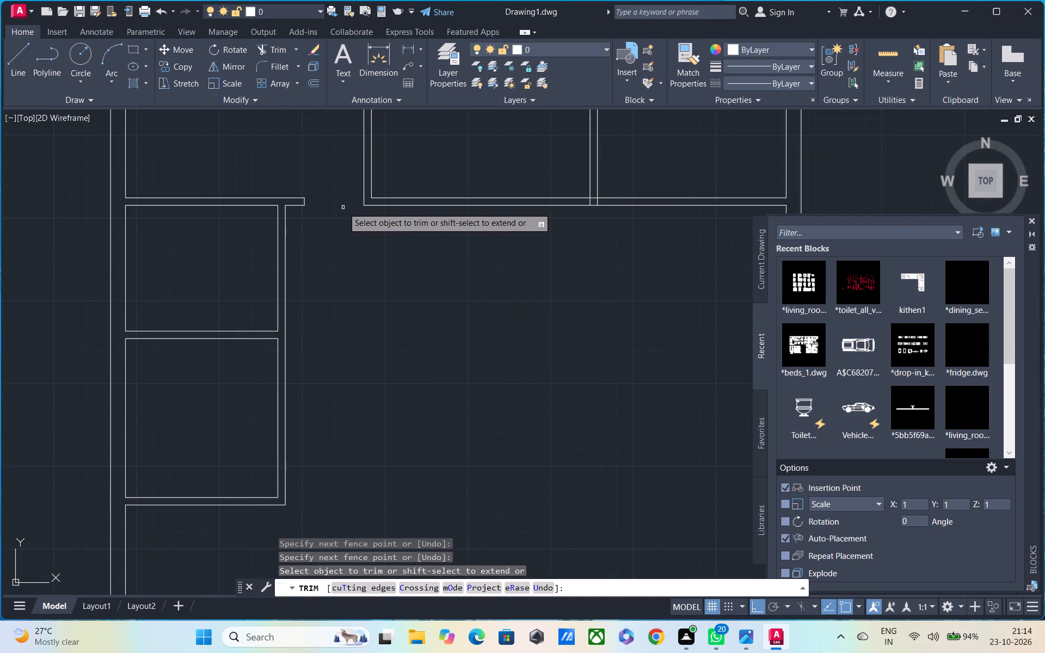
{"action": "middle_click_drag", "start_coordinate": [343, 210], "coordinate": [351, 273]}
{"action": "scroll", "coordinate": [359, 242], "scroll_direction": "up", "scroll_amount": 3}
{"action": "middle_click_drag", "start_coordinate": [367, 250], "coordinate": [352, 177]}
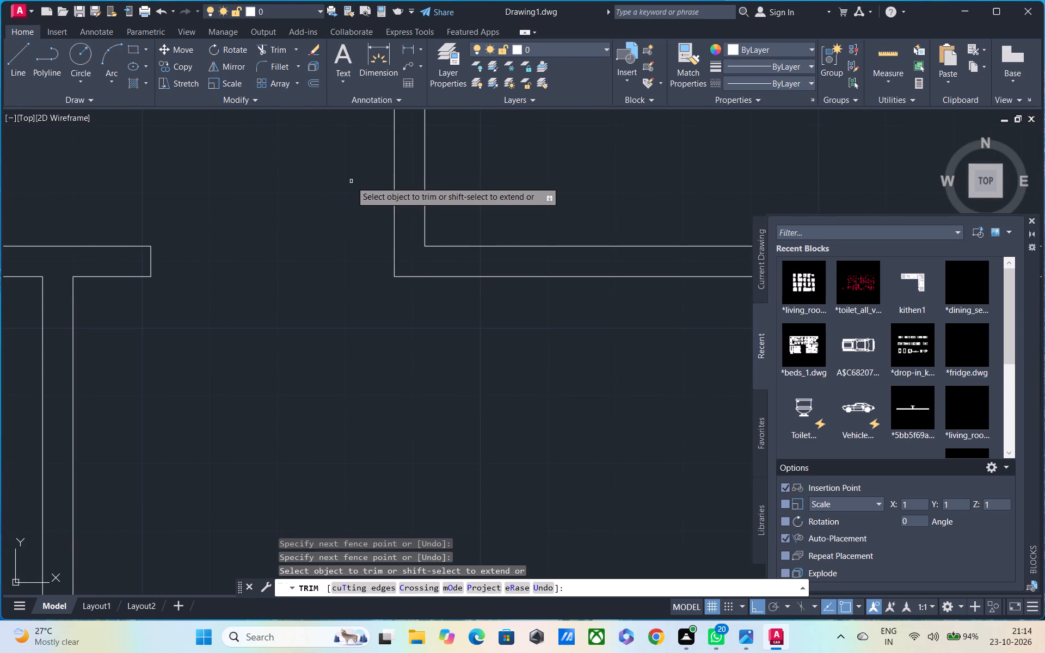
{"action": "key", "text": "l"}
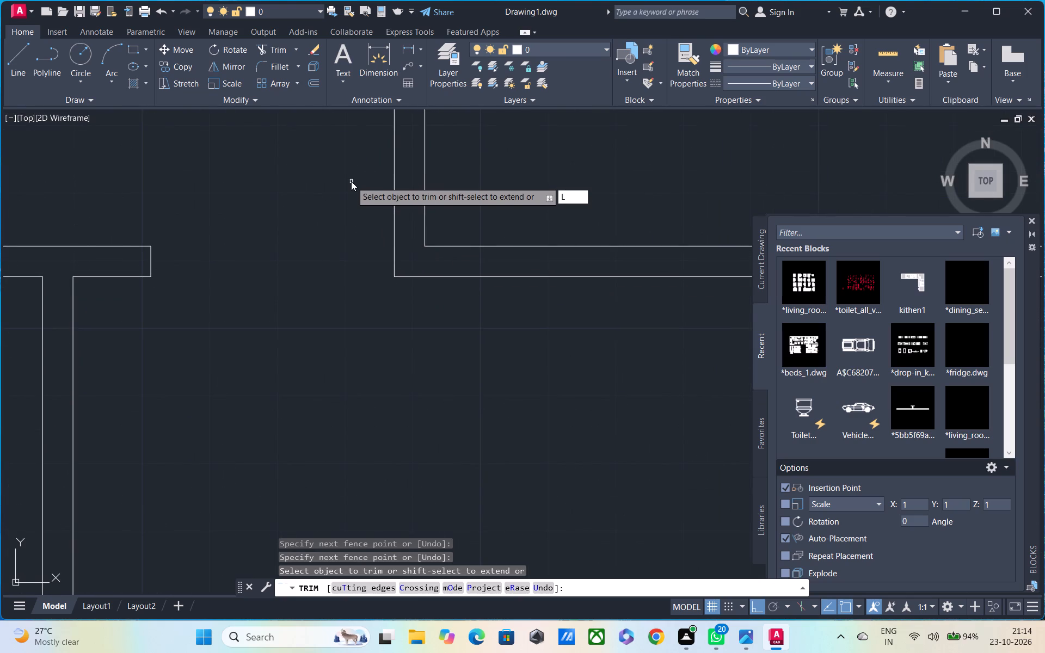
{"action": "key", "text": "space"}
{"action": "middle_click_drag", "start_coordinate": [537, 288], "coordinate": [440, 268]}
{"action": "key", "text": "Escape"}
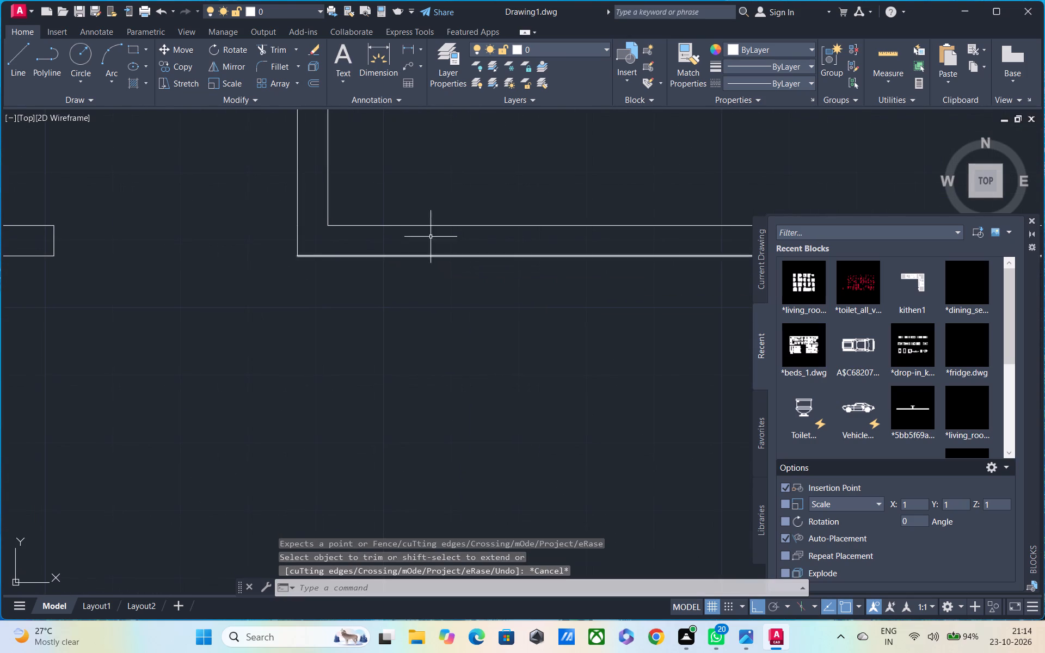
{"action": "key", "text": "l"}
{"action": "key", "text": "space"}
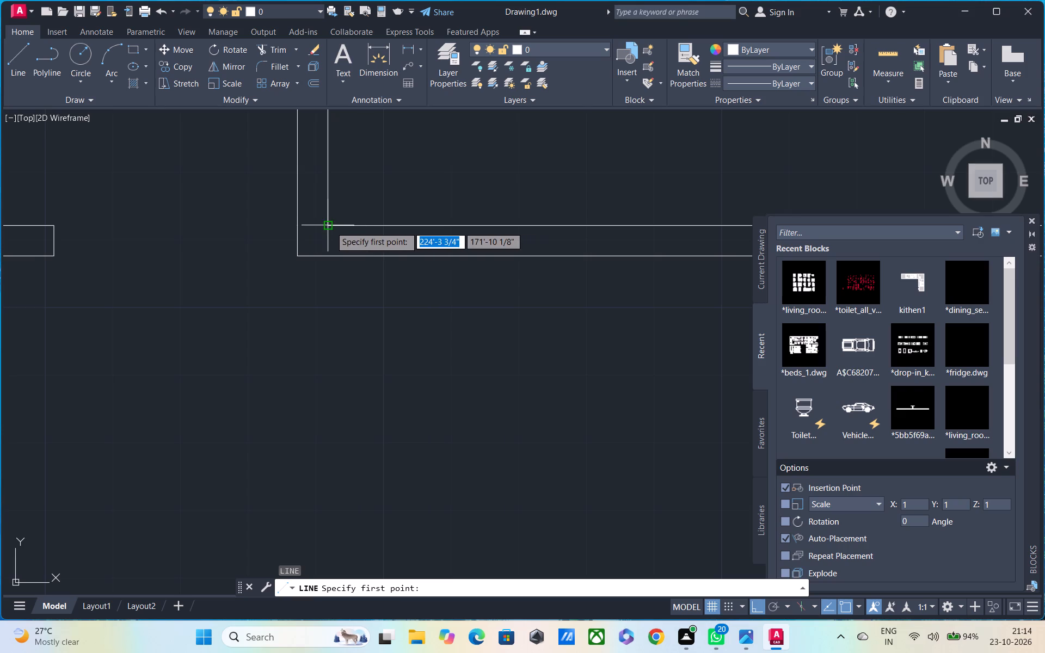
{"action": "left_click", "coordinate": [330, 226]}
{"action": "left_click", "coordinate": [327, 254]}
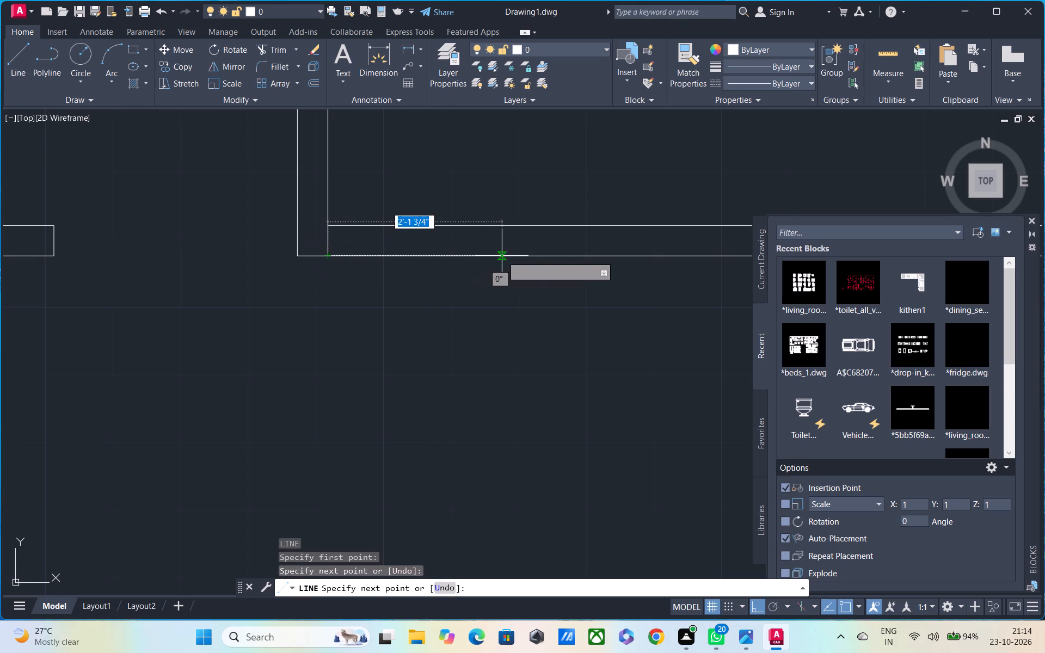
{"action": "type", "text": "3'"}
{"action": "key", "text": "Return"}
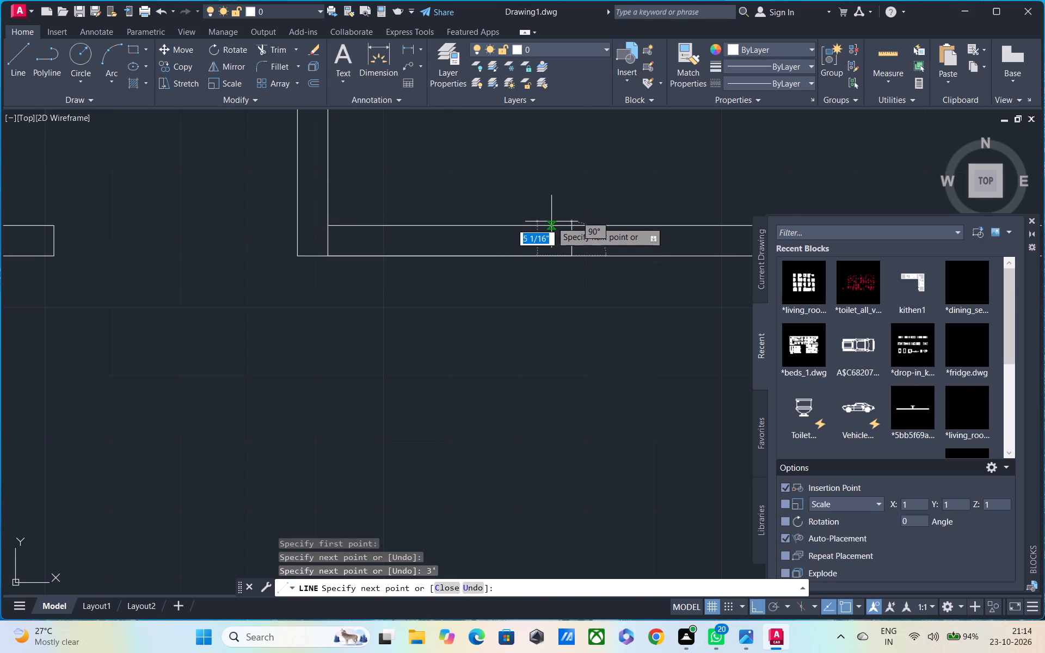
{"action": "left_click", "coordinate": [569, 226]}
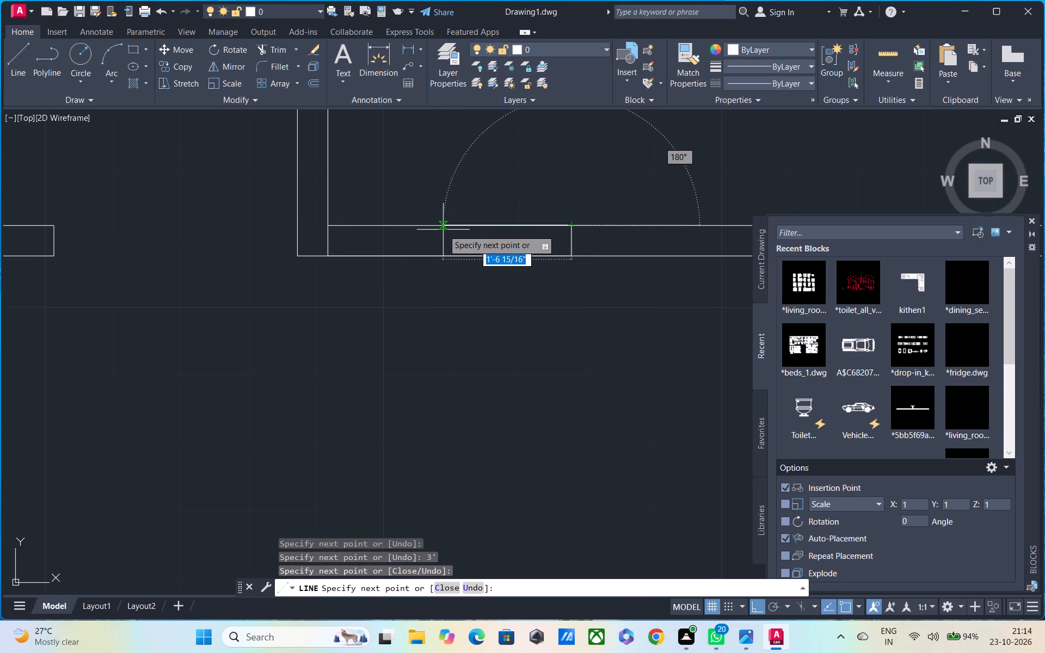
{"action": "key", "text": "Escape"}
Trim both wall lines between the jambs of the upper-middle room's door opening.
{"action": "type", "text": "TR"}
{"action": "key", "text": "space"}
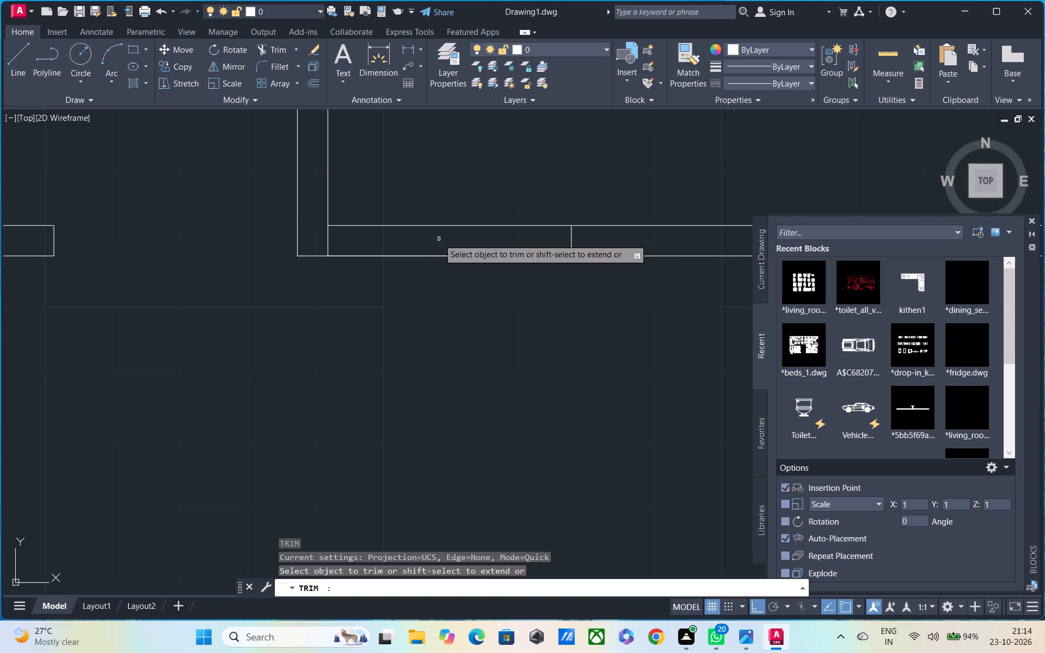
{"action": "left_click_drag", "start_coordinate": [439, 194], "coordinate": [439, 355]}
Outline a door opening across the upper-right room's bottom wall from the right-hand partition, using consecutive 2.5' and 0.5' line segments.
{"action": "scroll", "coordinate": [437, 313], "scroll_direction": "down", "scroll_amount": 3}
{"action": "middle_click_drag", "start_coordinate": [437, 310], "coordinate": [437, 125]}
{"action": "scroll", "coordinate": [435, 128], "scroll_direction": "up", "scroll_amount": 1}
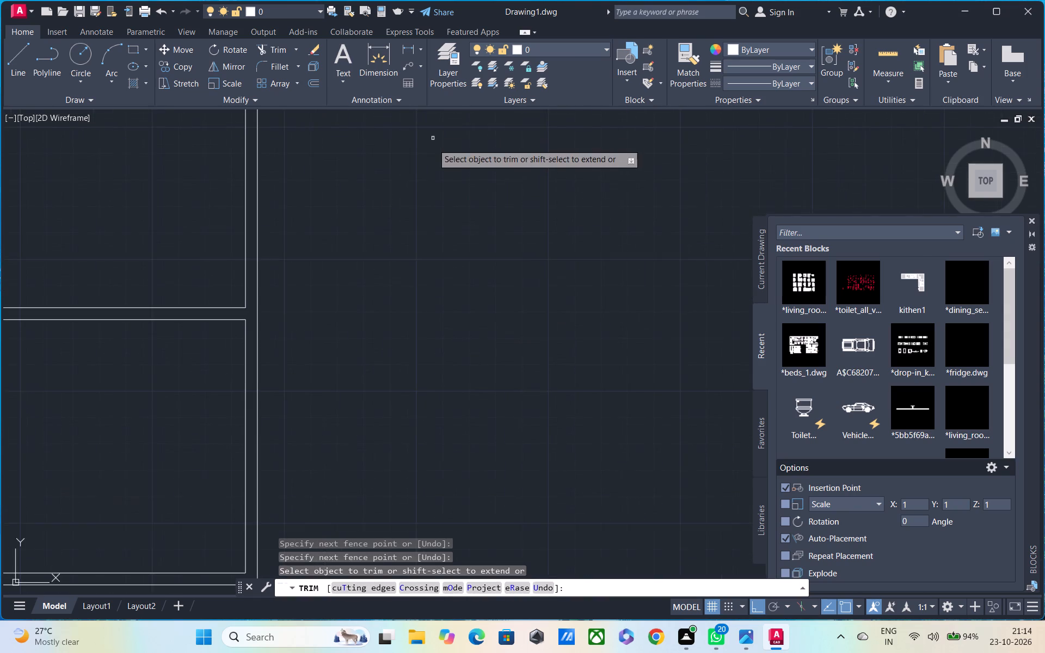
{"action": "scroll", "coordinate": [433, 157], "scroll_direction": "down", "scroll_amount": 1}
{"action": "middle_click_drag", "start_coordinate": [432, 179], "coordinate": [281, 433]}
{"action": "scroll", "coordinate": [285, 398], "scroll_direction": "down", "scroll_amount": 1}
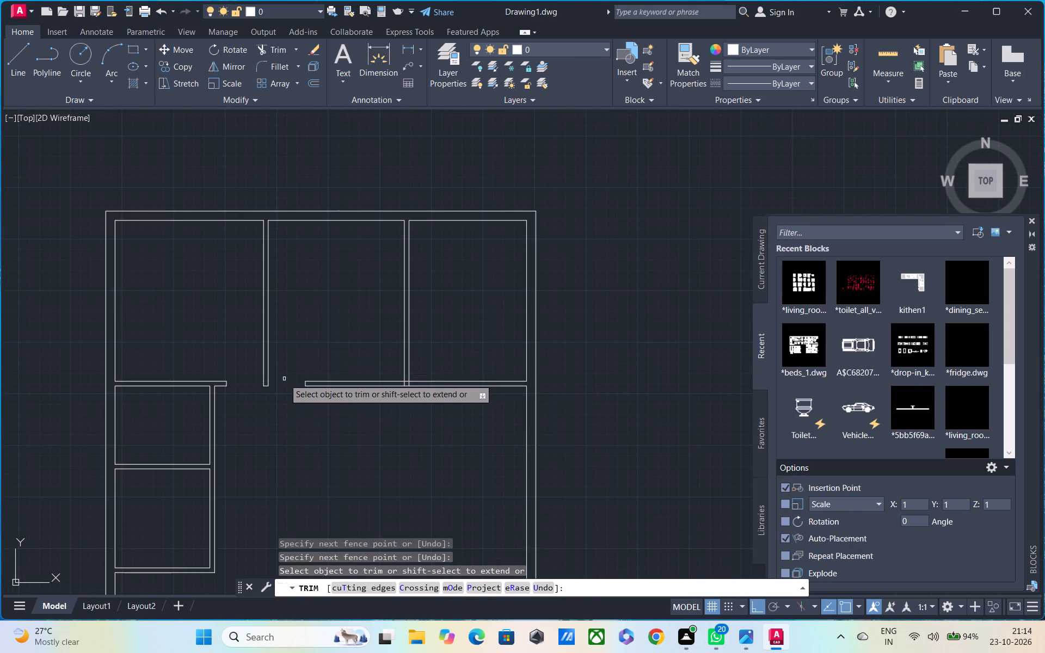
{"action": "middle_click_drag", "start_coordinate": [451, 378], "coordinate": [448, 344]}
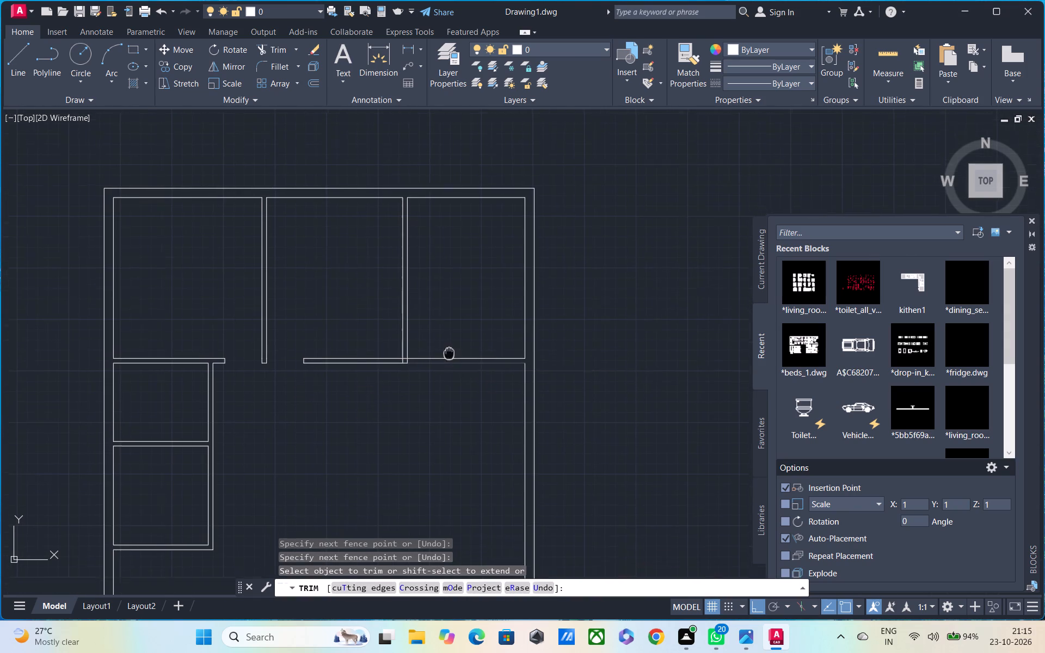
{"action": "middle_click_drag", "start_coordinate": [448, 344], "coordinate": [447, 334]}
{"action": "scroll", "coordinate": [391, 338], "scroll_direction": "up", "scroll_amount": 2}
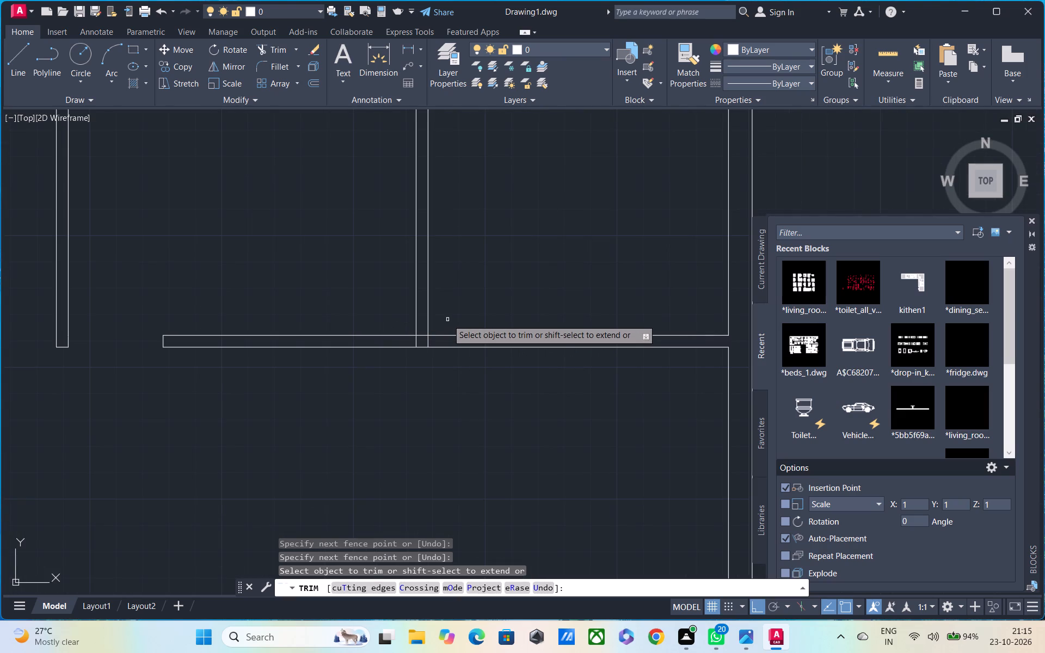
{"action": "key", "text": "space"}
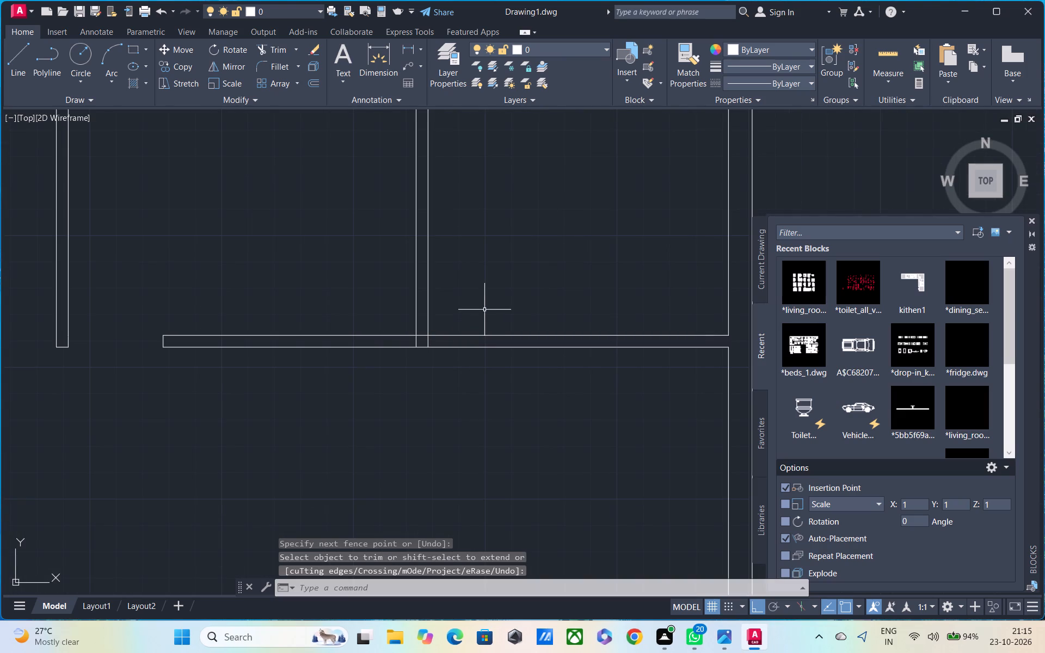
{"action": "key", "text": "l"}
{"action": "key", "text": "space"}
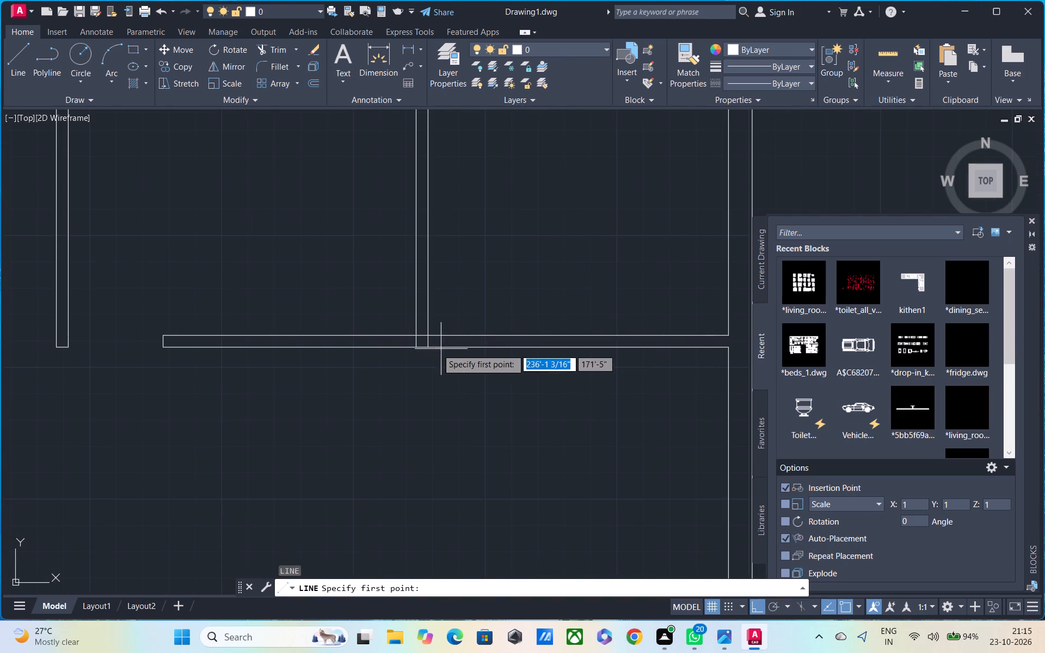
{"action": "left_click", "coordinate": [428, 346]}
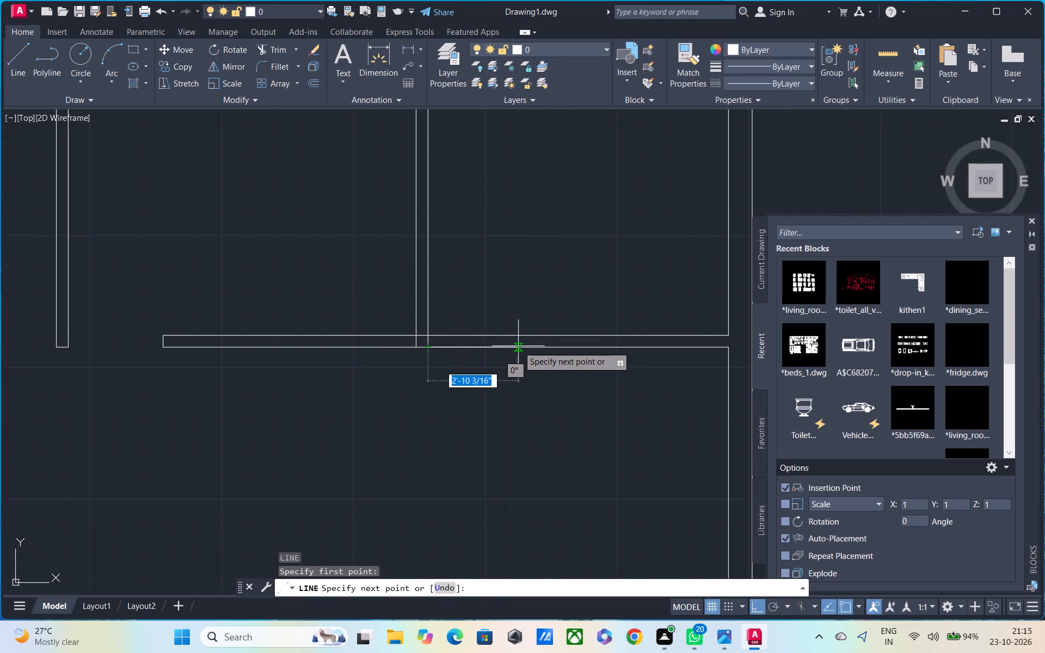
{"action": "type", "text": "2.5'"}
{"action": "key", "text": "Return"}
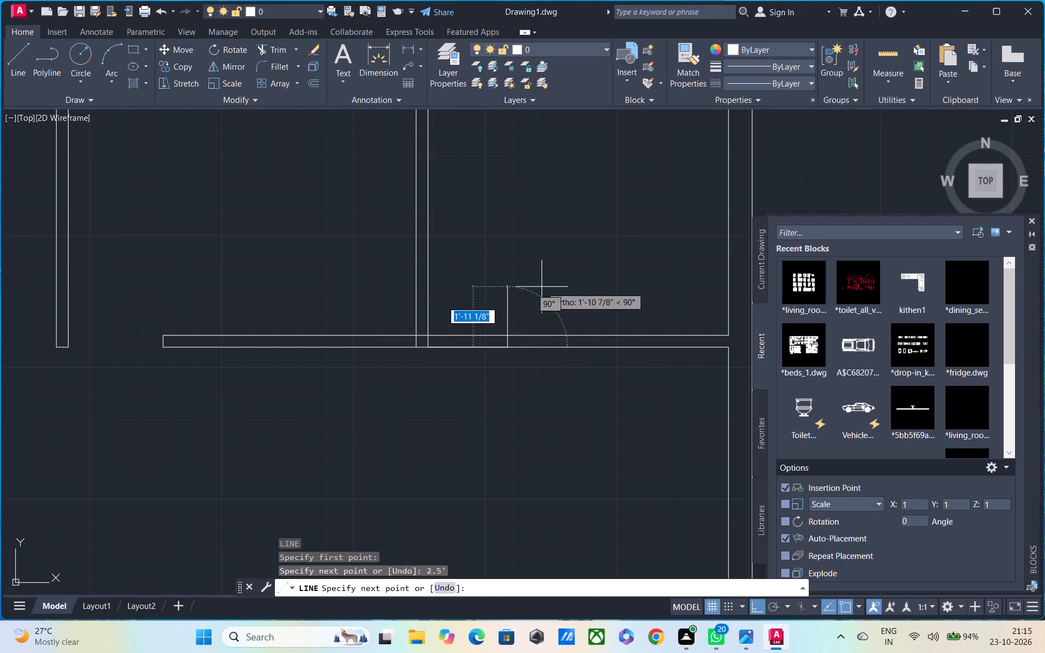
{"action": "scroll", "coordinate": [521, 318], "scroll_direction": "up", "scroll_amount": 1}
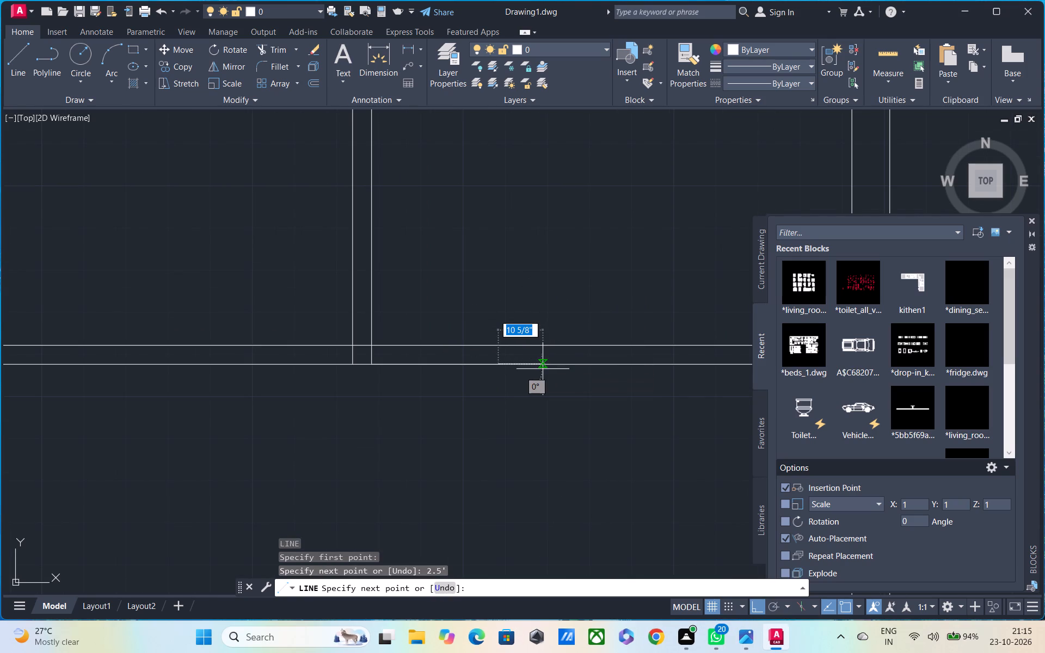
{"action": "type", "text": "0.5'"}
{"action": "key", "text": "Return"}
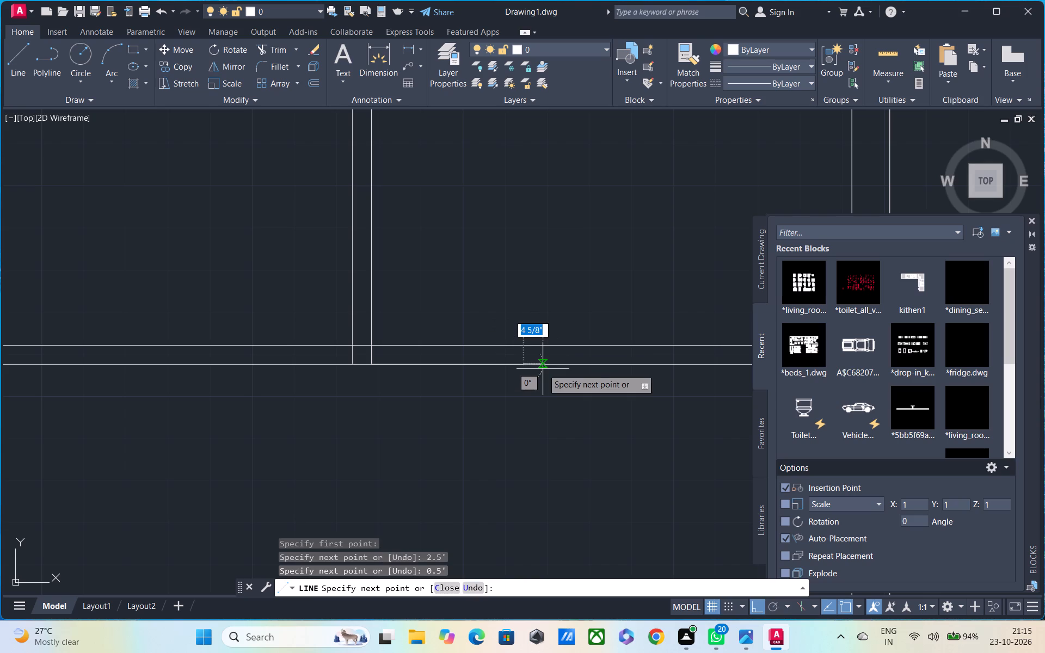
{"action": "left_click", "coordinate": [525, 341]}
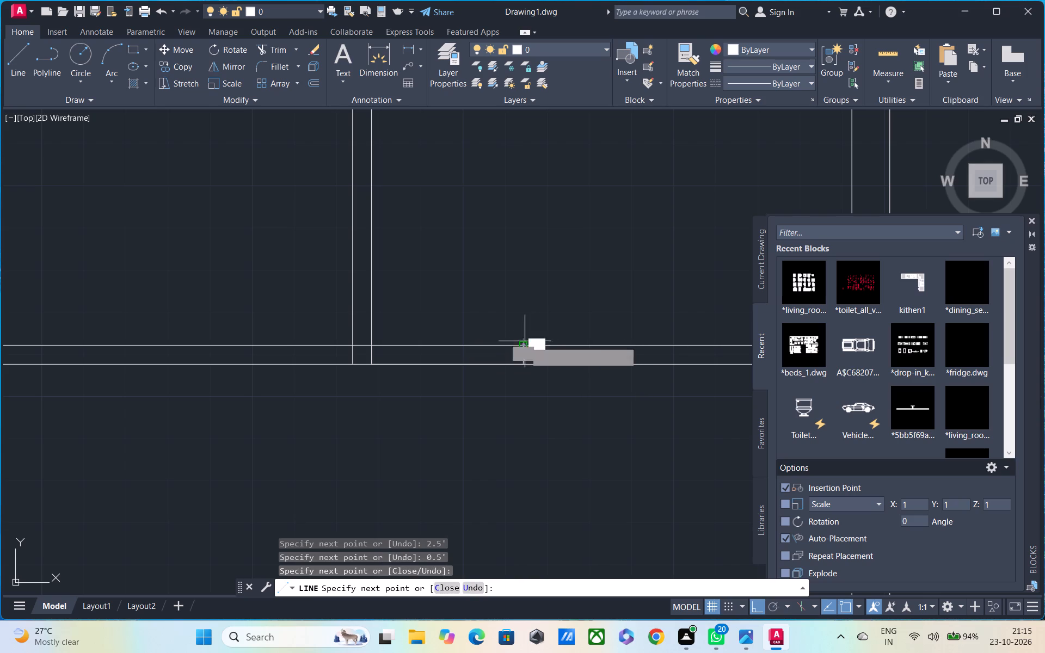
{"action": "left_click", "coordinate": [373, 342]}
{"action": "key", "text": "Escape"}
Trim the wall lines between the jambs of the upper-right room's door opening.
{"action": "key", "text": "t"}
{"action": "key", "text": "r"}
{"action": "key", "text": "space"}
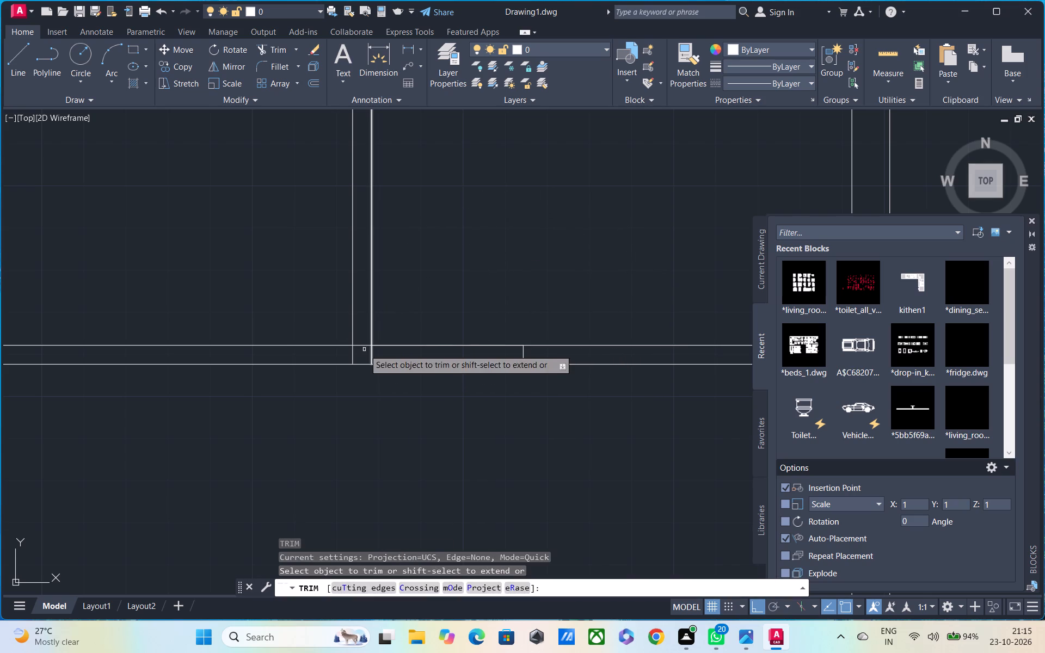
{"action": "left_click_drag", "start_coordinate": [410, 313], "coordinate": [420, 464]}
{"action": "scroll", "coordinate": [427, 371], "scroll_direction": "down", "scroll_amount": 1}
{"action": "scroll", "coordinate": [466, 360], "scroll_direction": "up", "scroll_amount": 3}
{"action": "left_click_drag", "start_coordinate": [492, 341], "coordinate": [510, 606]}
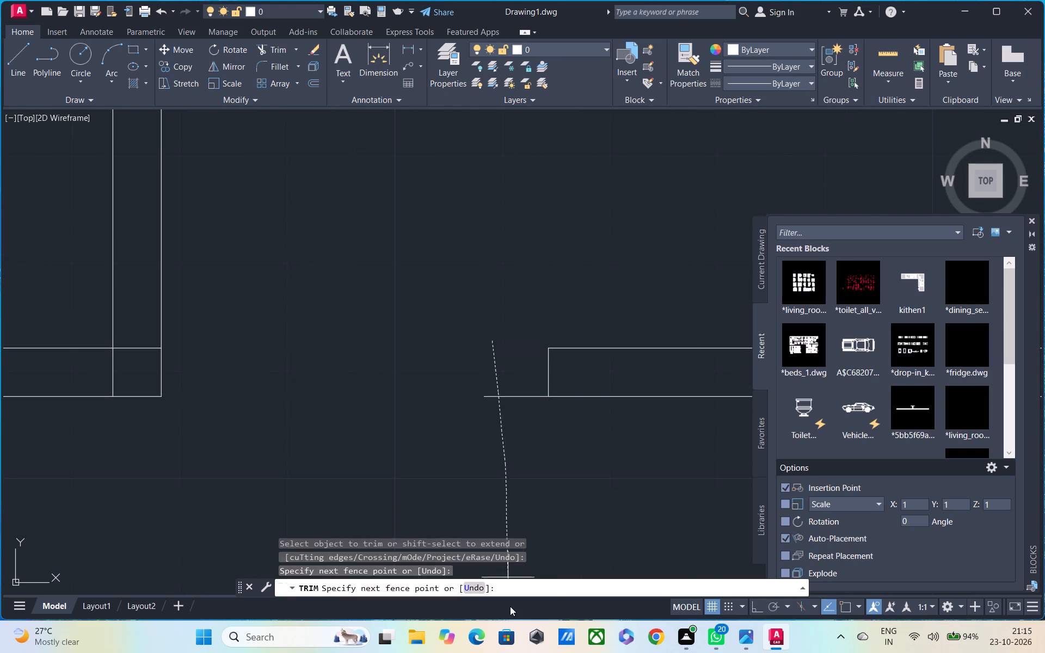
{"action": "left_click_drag", "start_coordinate": [510, 606], "coordinate": [509, 594]}
Trim the overlapping lines where the upper rooms' right-hand partition meets the wall below, leaving a clean corner.
{"action": "scroll", "coordinate": [508, 454], "scroll_direction": "down", "scroll_amount": 3}
{"action": "middle_click_drag", "start_coordinate": [496, 449], "coordinate": [496, 286]}
{"action": "middle_click_drag", "start_coordinate": [442, 278], "coordinate": [467, 426]}
{"action": "scroll", "coordinate": [442, 414], "scroll_direction": "up", "scroll_amount": 5}
{"action": "middle_click_drag", "start_coordinate": [438, 395], "coordinate": [440, 257]}
{"action": "left_click_drag", "start_coordinate": [438, 281], "coordinate": [355, 396]}
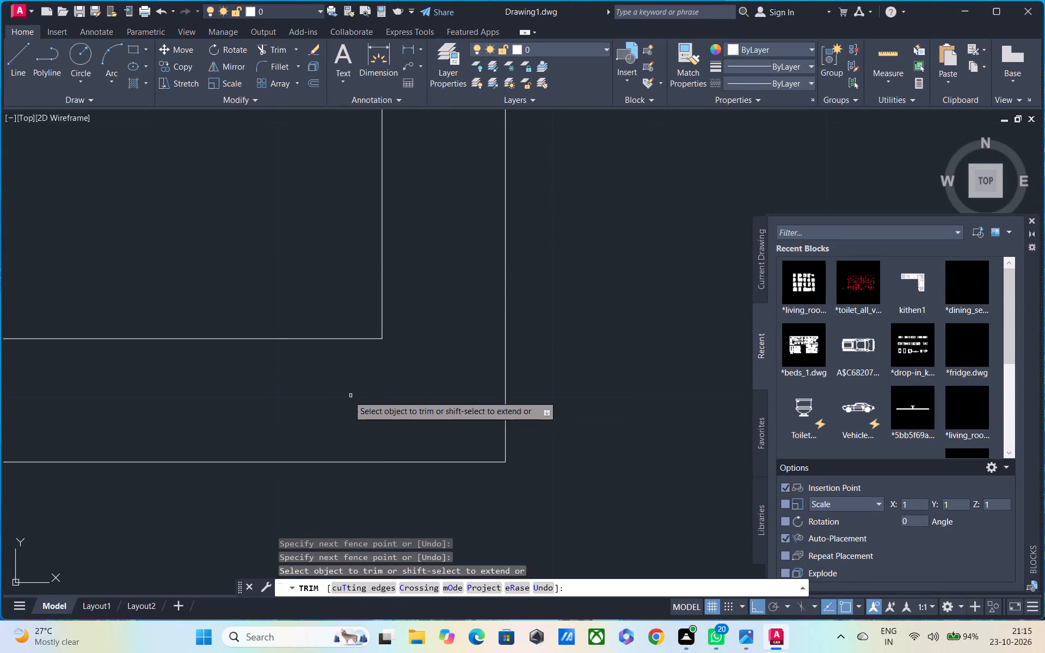
Examine the door openings, the small left rooms and the lower rooms' walls across the plan.
{"action": "scroll", "coordinate": [336, 383], "scroll_direction": "down", "scroll_amount": 4}
{"action": "middle_click_drag", "start_coordinate": [303, 442], "coordinate": [708, 401]}
{"action": "scroll", "coordinate": [648, 398], "scroll_direction": "down", "scroll_amount": 2}
{"action": "middle_click_drag", "start_coordinate": [494, 418], "coordinate": [469, 273]}
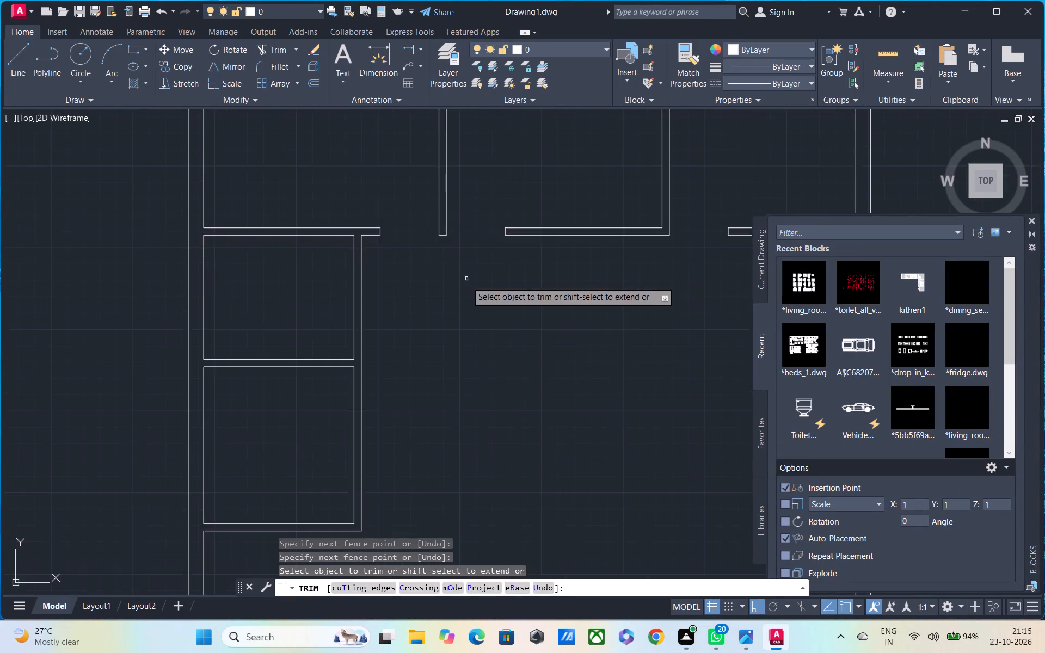
{"action": "scroll", "coordinate": [467, 285], "scroll_direction": "down", "scroll_amount": 3}
{"action": "middle_click_drag", "start_coordinate": [513, 325], "coordinate": [462, 330]}
{"action": "scroll", "coordinate": [466, 374], "scroll_direction": "up", "scroll_amount": 3}
{"action": "middle_click_drag", "start_coordinate": [466, 403], "coordinate": [464, 352]}
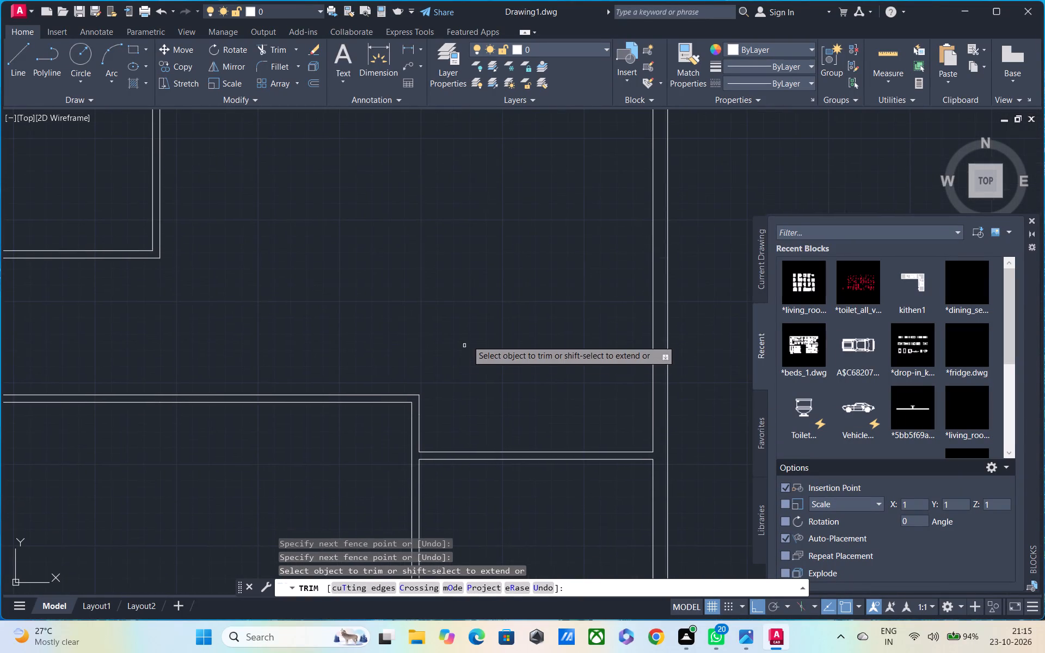
{"action": "scroll", "coordinate": [475, 330], "scroll_direction": "down", "scroll_amount": 2}
{"action": "middle_click_drag", "start_coordinate": [474, 330], "coordinate": [643, 405]}
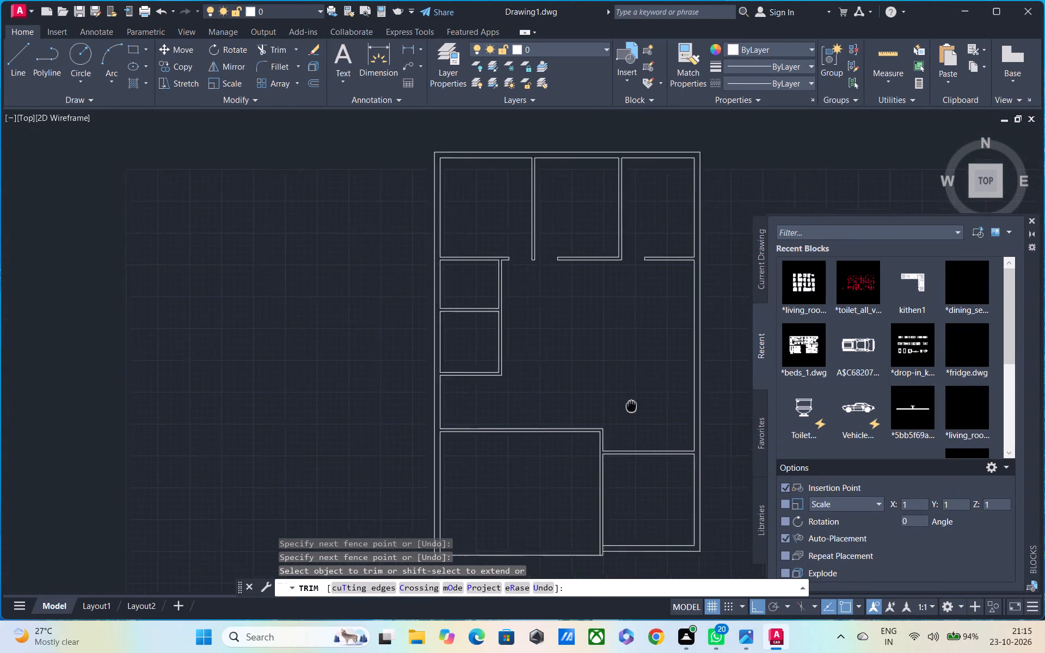
{"action": "middle_click_drag", "start_coordinate": [643, 405], "coordinate": [643, 406]}
{"action": "middle_click_drag", "start_coordinate": [579, 362], "coordinate": [571, 445]}
{"action": "scroll", "coordinate": [439, 318], "scroll_direction": "up", "scroll_amount": 3}
{"action": "middle_click_drag", "start_coordinate": [503, 330], "coordinate": [463, 114]}
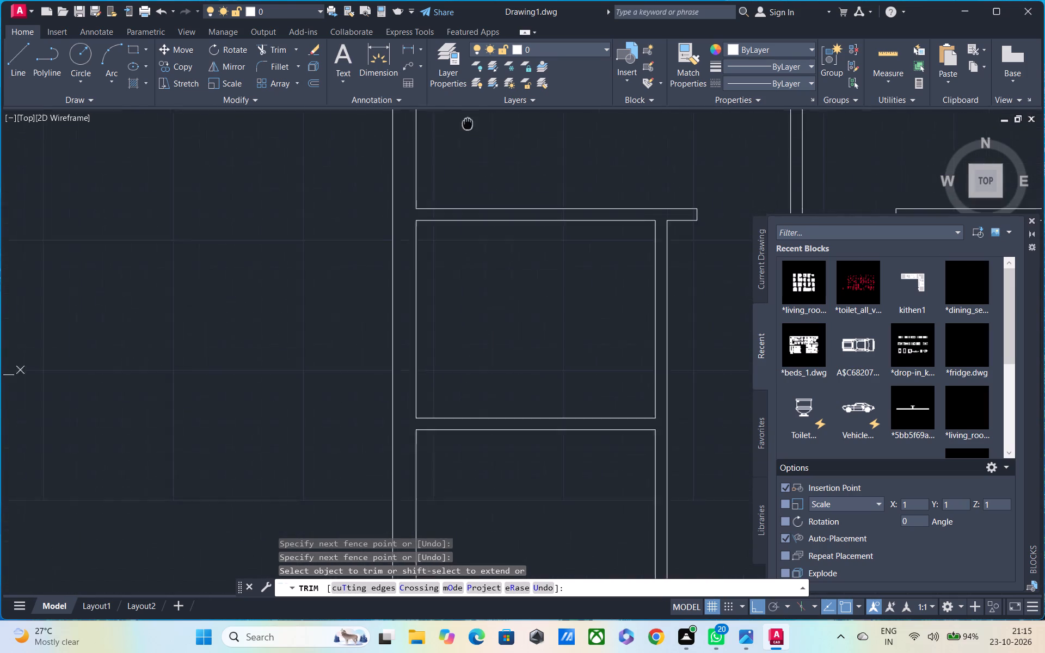
{"action": "middle_click_drag", "start_coordinate": [463, 114], "coordinate": [458, 108]}
{"action": "scroll", "coordinate": [471, 253], "scroll_direction": "down", "scroll_amount": 2}
{"action": "middle_click_drag", "start_coordinate": [487, 354], "coordinate": [430, 181]}
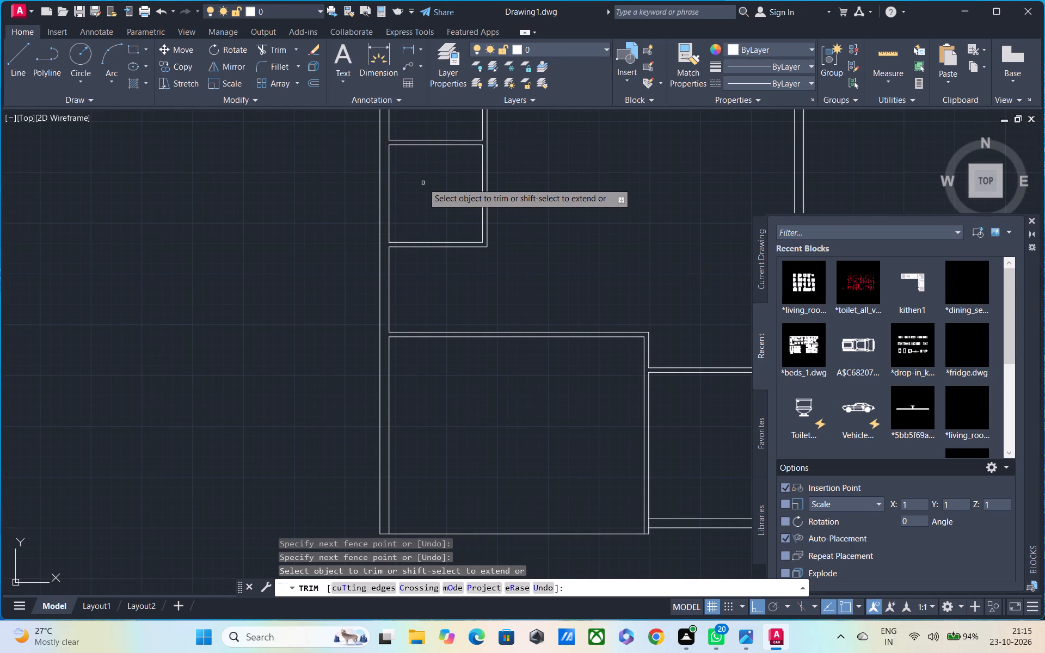
Draw a closed wall stub about 4 1/2" thick extending the lower small room's bottom wall outward, in line with the door jamb above.
{"action": "type", "text": "L L"}
{"action": "key", "text": "space"}
{"action": "key", "text": "Escape"}
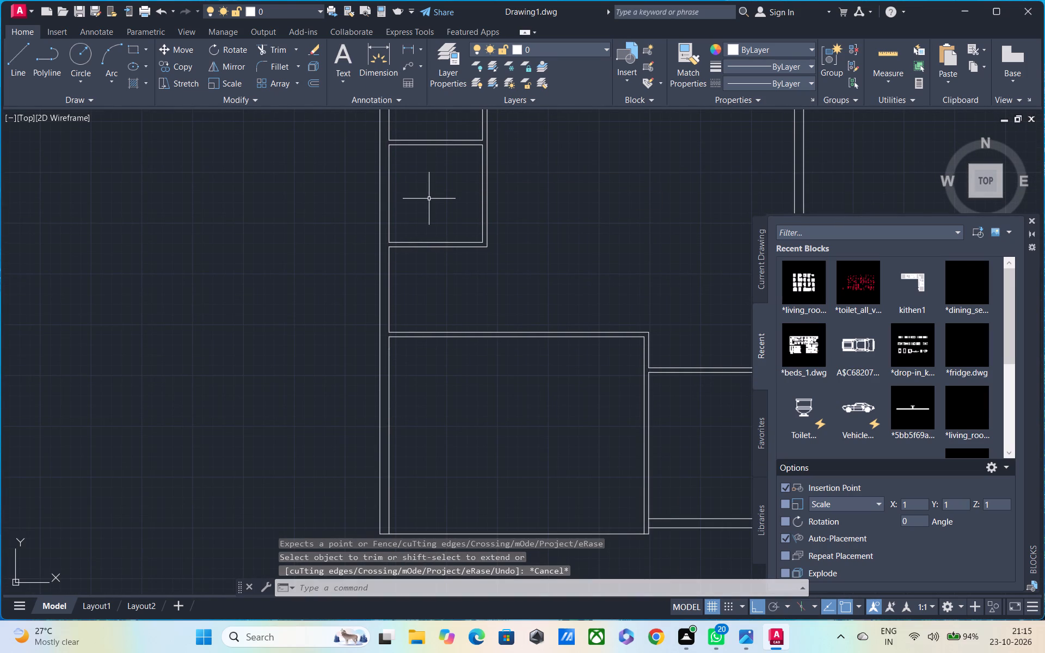
{"action": "type", "text": "L"}
{"action": "key", "text": "space"}
{"action": "scroll", "coordinate": [494, 253], "scroll_direction": "up", "scroll_amount": 3}
{"action": "middle_click_drag", "start_coordinate": [478, 241], "coordinate": [481, 319]}
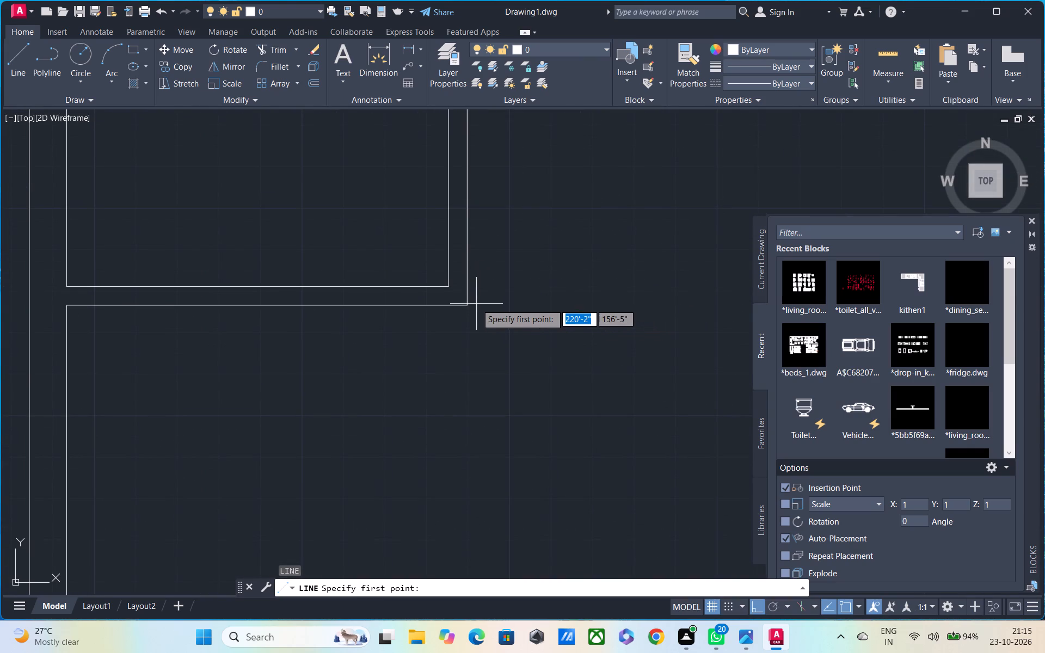
{"action": "middle_click_drag", "start_coordinate": [476, 300], "coordinate": [476, 333]}
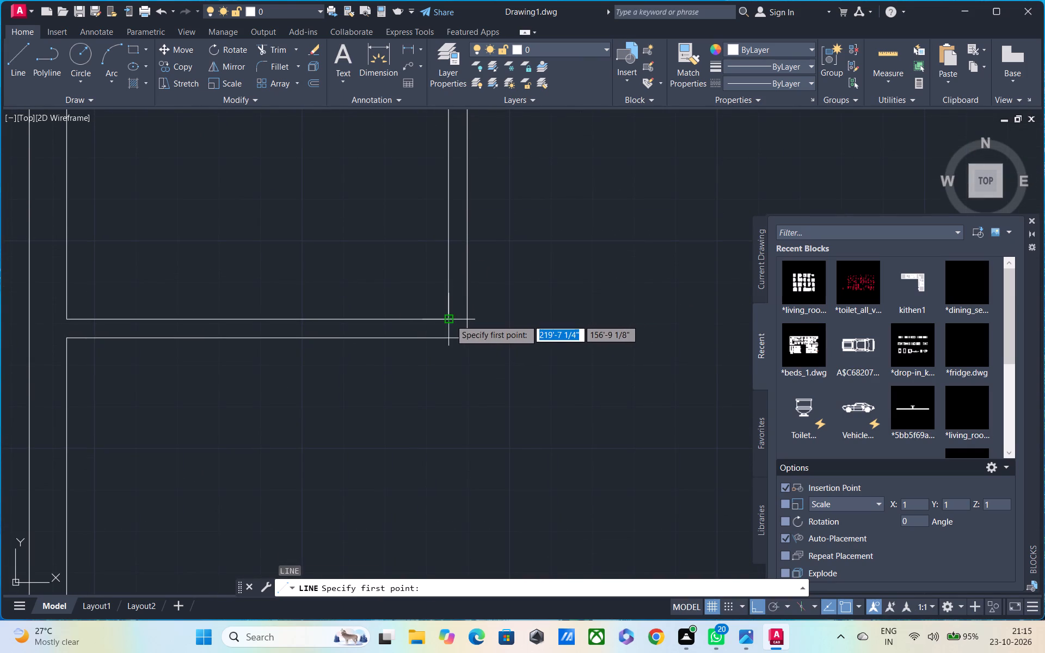
{"action": "left_click", "coordinate": [450, 319]}
{"action": "middle_click_drag", "start_coordinate": [537, 317], "coordinate": [549, 398]}
{"action": "scroll", "coordinate": [539, 378], "scroll_direction": "down", "scroll_amount": 4}
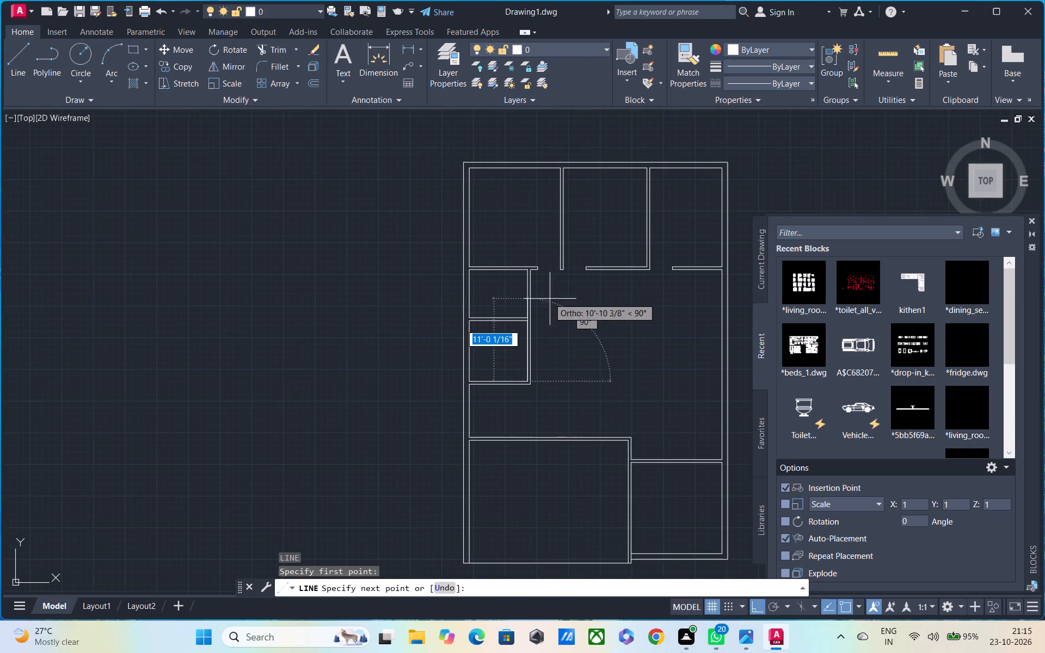
{"action": "scroll", "coordinate": [542, 281], "scroll_direction": "up", "scroll_amount": 4}
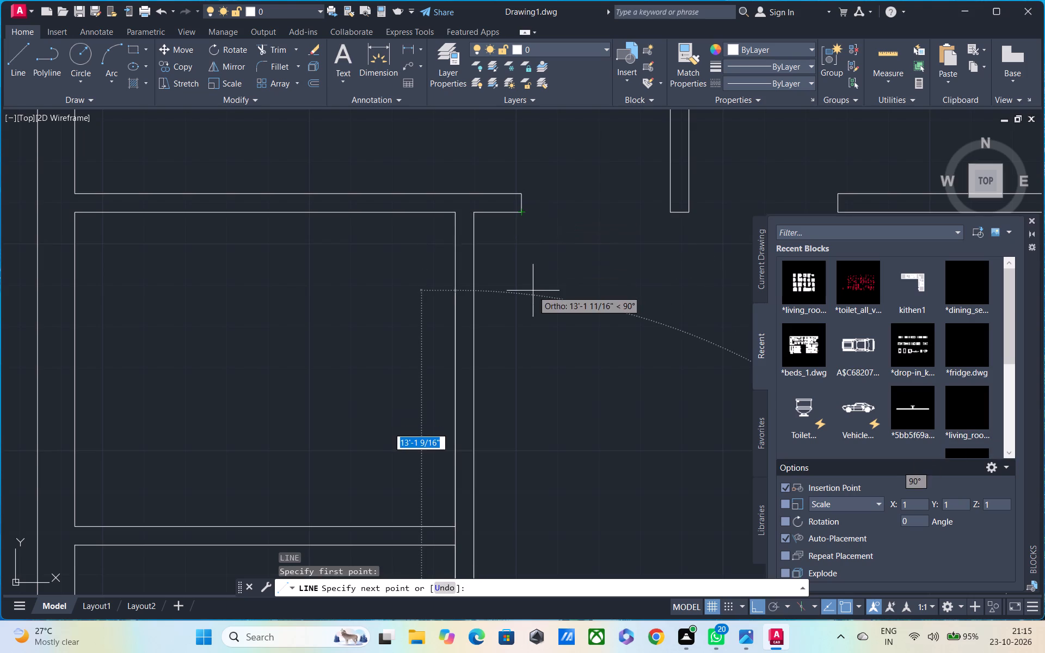
{"action": "middle_click_drag", "start_coordinate": [533, 288], "coordinate": [518, 133]}
{"action": "scroll", "coordinate": [532, 415], "scroll_direction": "down", "scroll_amount": 1}
{"action": "middle_click_drag", "start_coordinate": [532, 411], "coordinate": [509, 163]}
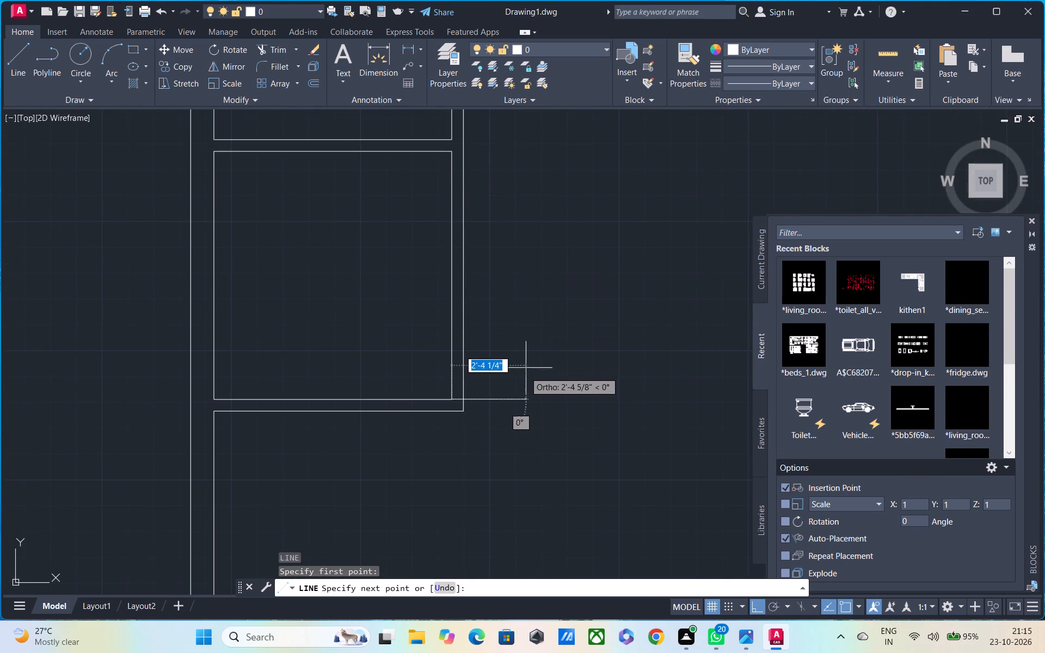
{"action": "middle_click_drag", "start_coordinate": [488, 384], "coordinate": [457, 512], "text": "shift"}
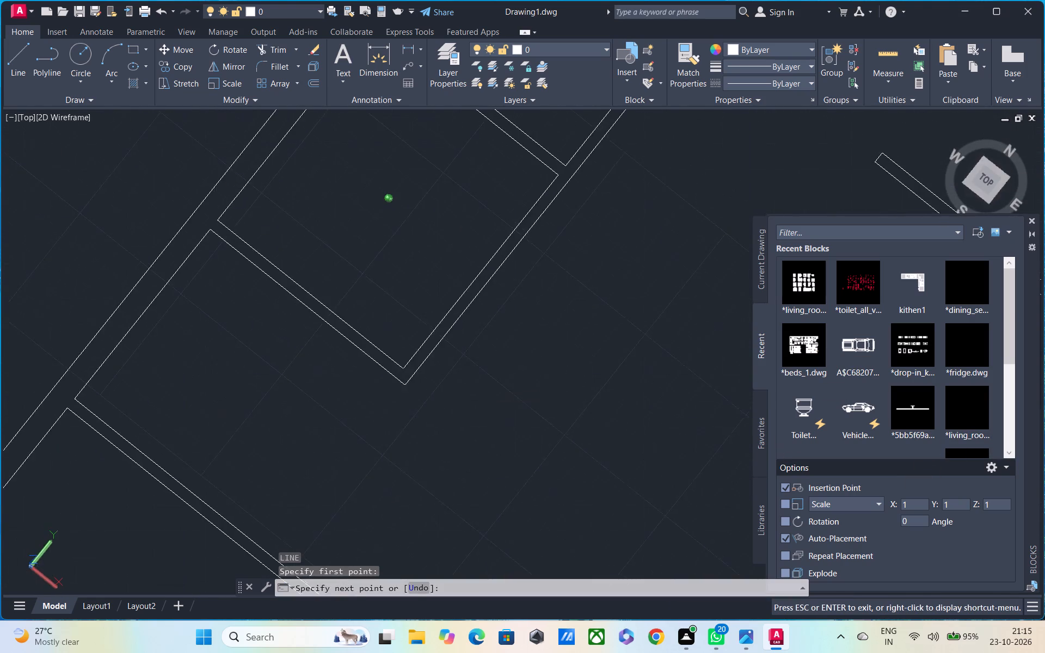
{"action": "middle_click_drag", "start_coordinate": [457, 512], "coordinate": [563, 453], "text": "shift"}
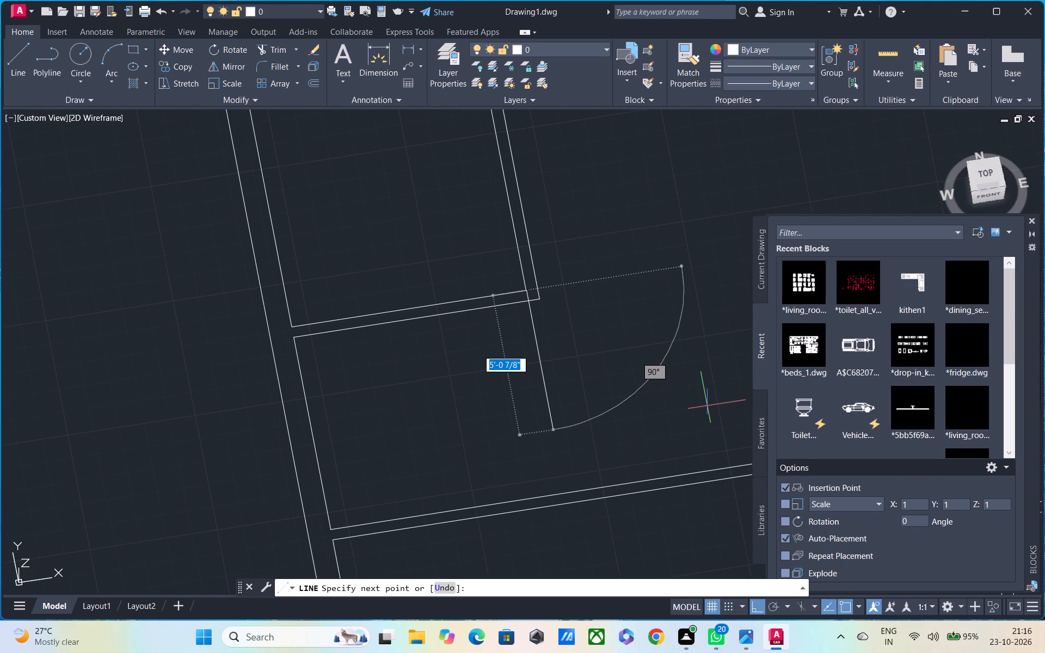
{"action": "left_click", "coordinate": [991, 173]}
{"action": "scroll", "coordinate": [466, 261], "scroll_direction": "up", "scroll_amount": 2}
{"action": "middle_click_drag", "start_coordinate": [466, 254], "coordinate": [466, 220]}
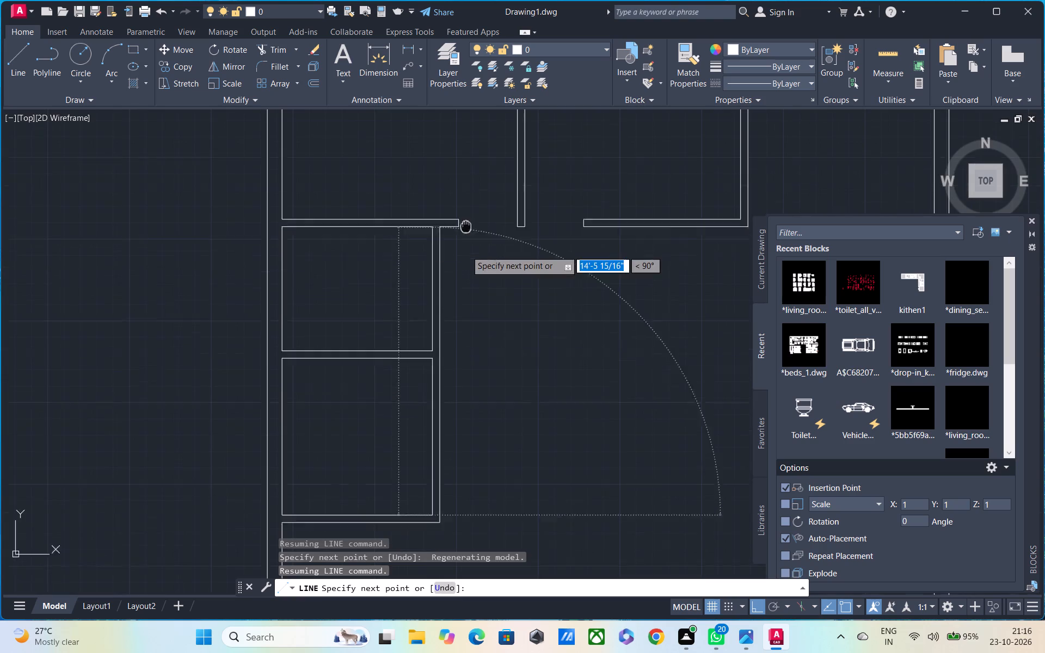
{"action": "middle_click_drag", "start_coordinate": [466, 220], "coordinate": [472, 129]}
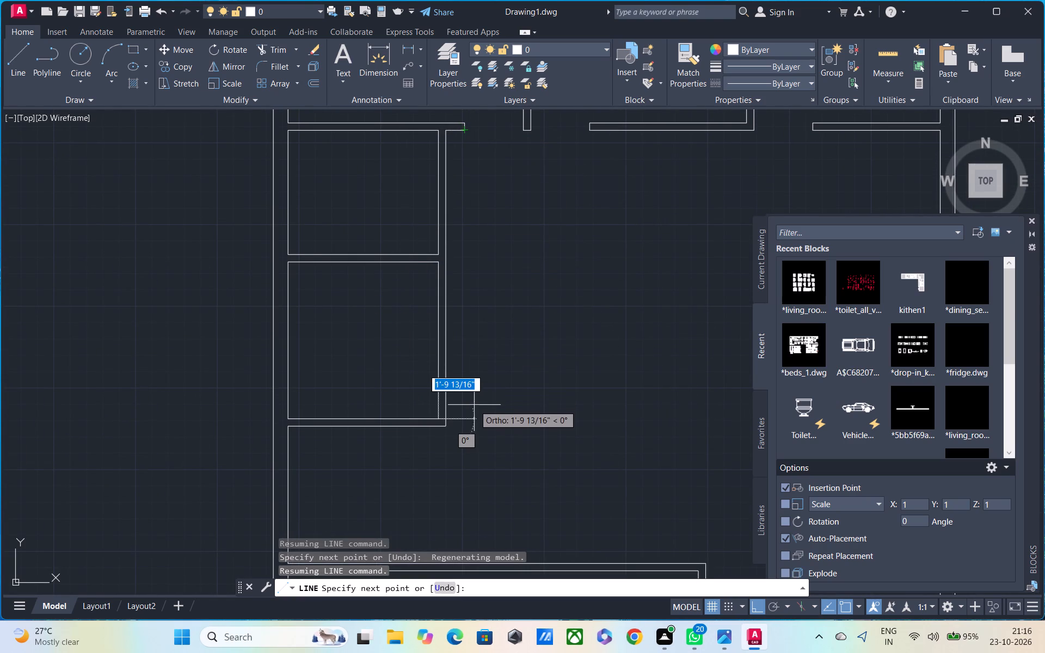
{"action": "left_click", "coordinate": [464, 419]}
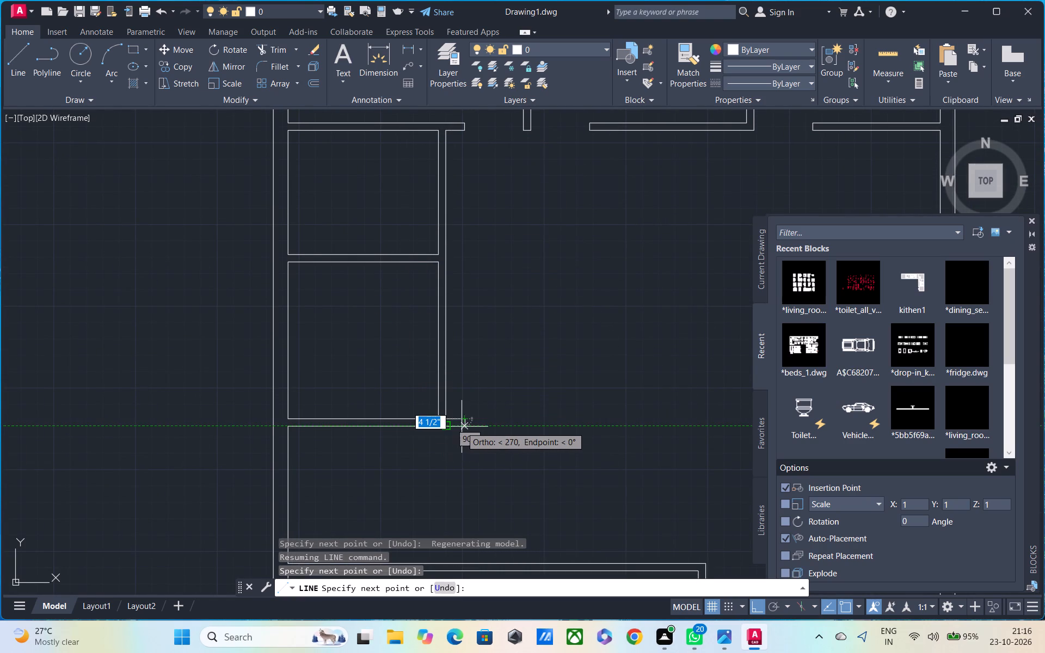
{"action": "left_click", "coordinate": [463, 426]}
{"action": "left_click", "coordinate": [441, 426]}
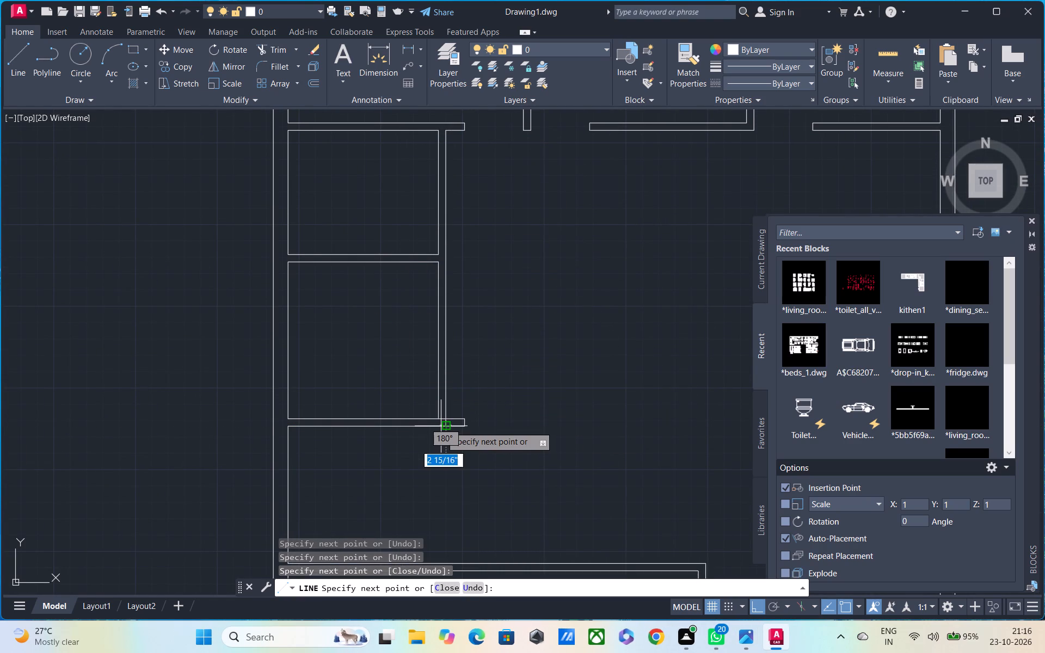
{"action": "key", "text": "space"}
Trim the small rooms' outer right wall line where it crosses the extended bottom wall.
{"action": "middle_click_drag", "start_coordinate": [440, 426], "coordinate": [445, 355]}
{"action": "scroll", "coordinate": [446, 414], "scroll_direction": "up", "scroll_amount": 2}
{"action": "key", "text": "t"}
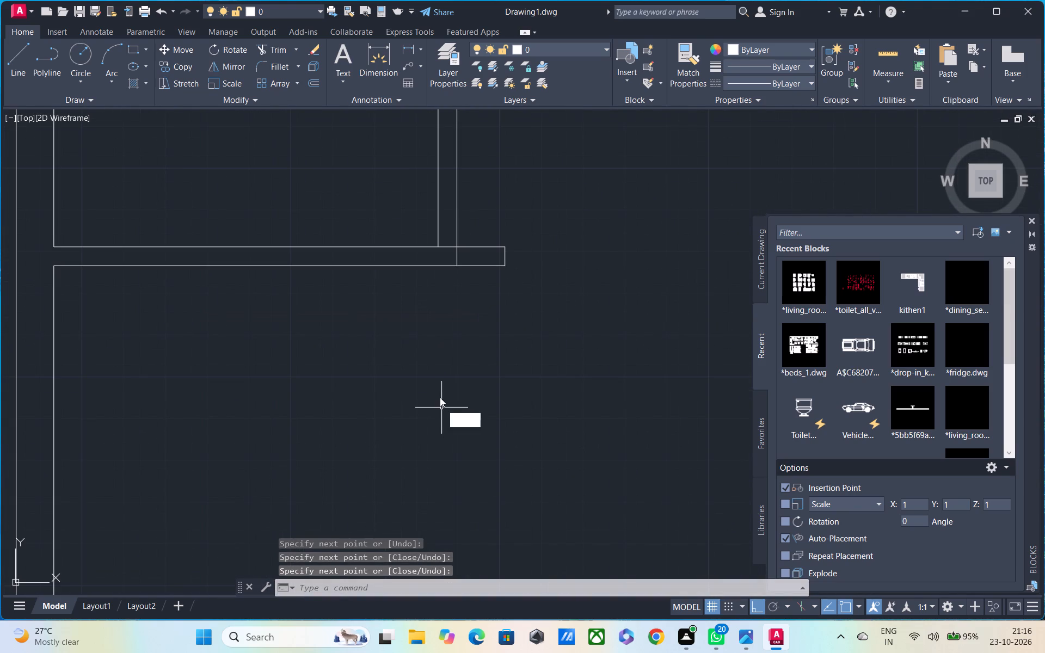
{"action": "key", "text": "r"}
{"action": "key", "text": "space"}
{"action": "scroll", "coordinate": [453, 267], "scroll_direction": "up", "scroll_amount": 3}
{"action": "left_click_drag", "start_coordinate": [457, 237], "coordinate": [473, 249]}
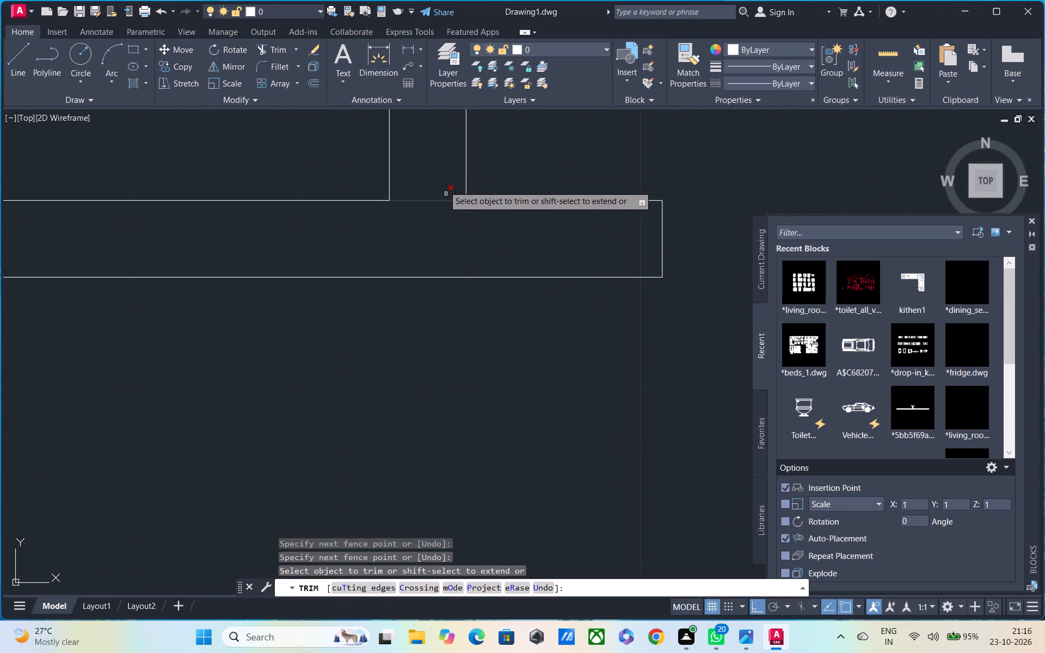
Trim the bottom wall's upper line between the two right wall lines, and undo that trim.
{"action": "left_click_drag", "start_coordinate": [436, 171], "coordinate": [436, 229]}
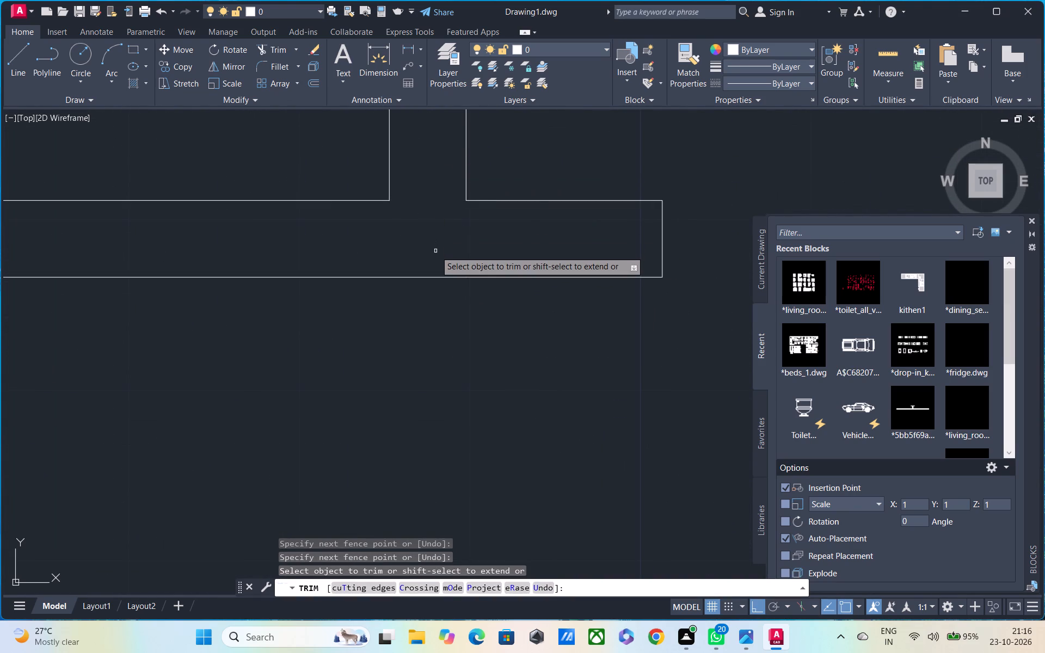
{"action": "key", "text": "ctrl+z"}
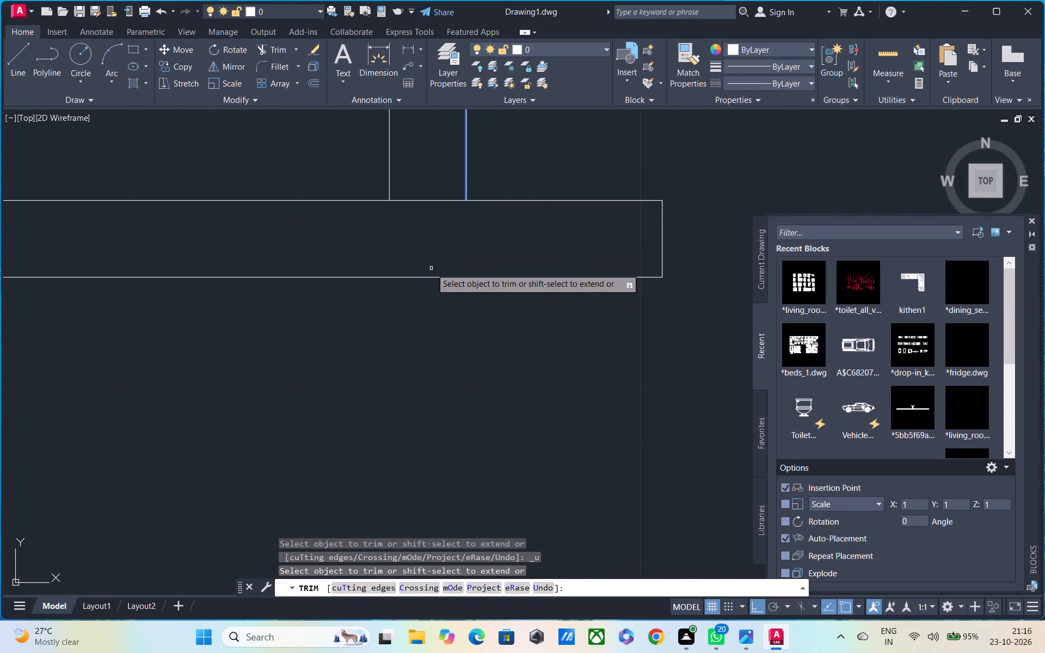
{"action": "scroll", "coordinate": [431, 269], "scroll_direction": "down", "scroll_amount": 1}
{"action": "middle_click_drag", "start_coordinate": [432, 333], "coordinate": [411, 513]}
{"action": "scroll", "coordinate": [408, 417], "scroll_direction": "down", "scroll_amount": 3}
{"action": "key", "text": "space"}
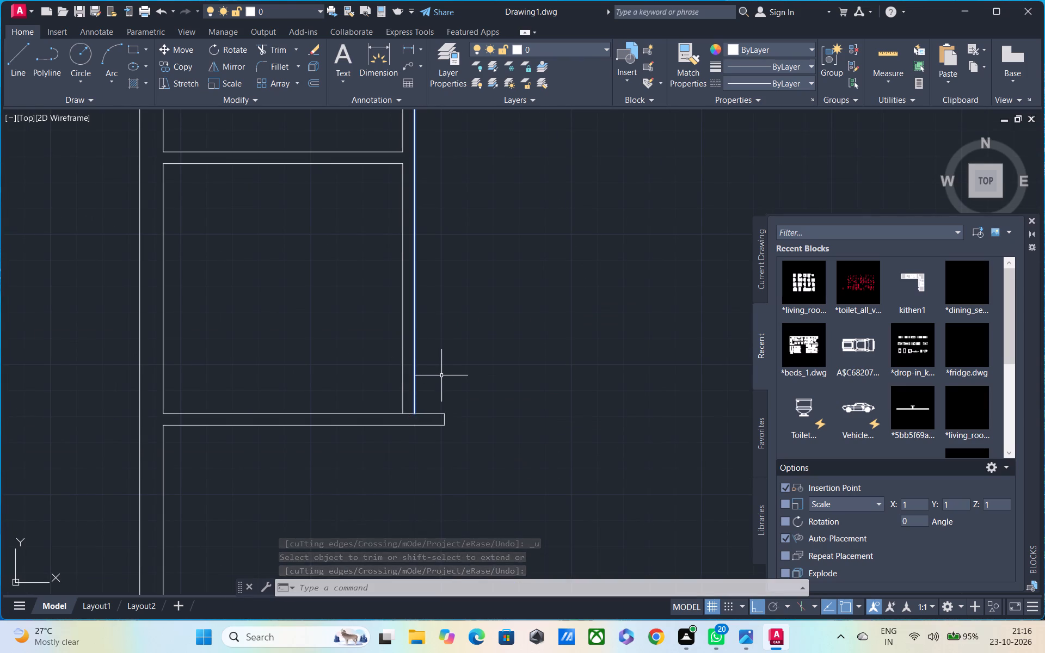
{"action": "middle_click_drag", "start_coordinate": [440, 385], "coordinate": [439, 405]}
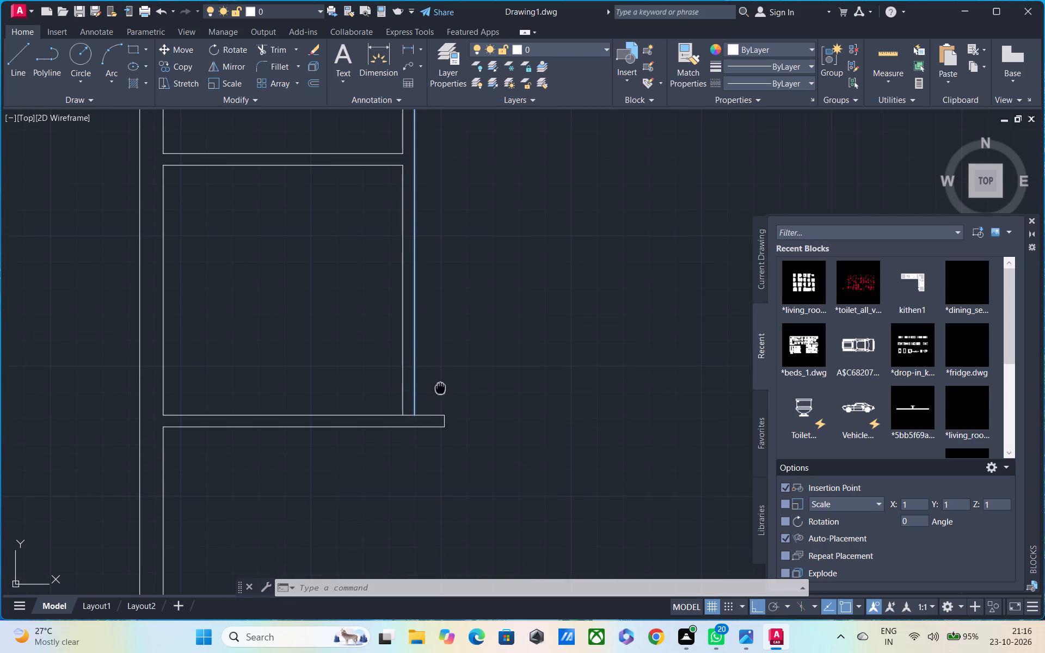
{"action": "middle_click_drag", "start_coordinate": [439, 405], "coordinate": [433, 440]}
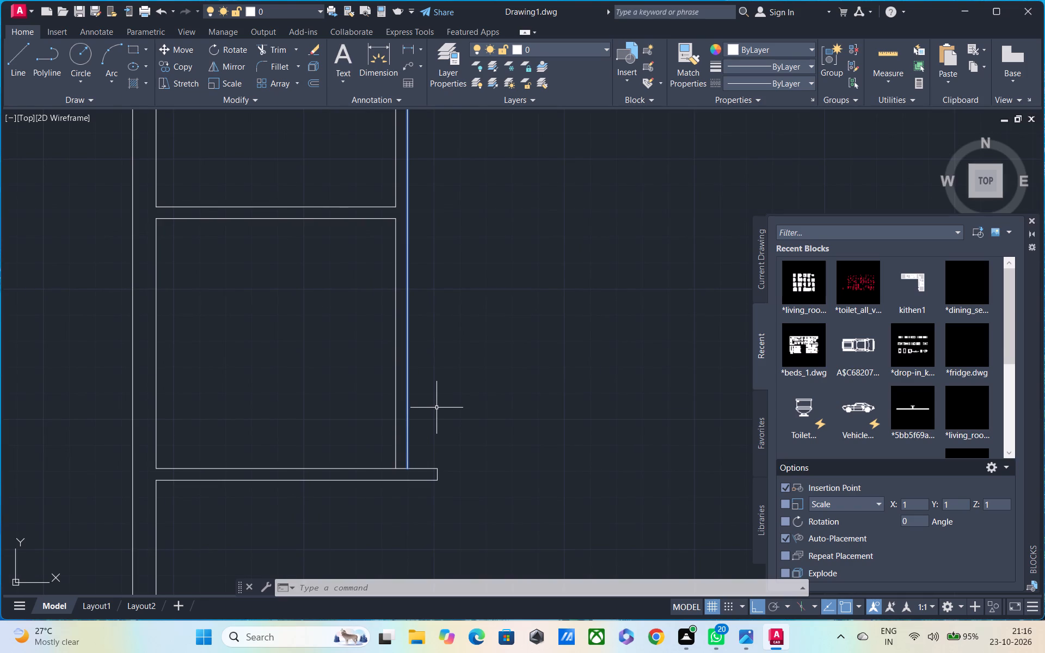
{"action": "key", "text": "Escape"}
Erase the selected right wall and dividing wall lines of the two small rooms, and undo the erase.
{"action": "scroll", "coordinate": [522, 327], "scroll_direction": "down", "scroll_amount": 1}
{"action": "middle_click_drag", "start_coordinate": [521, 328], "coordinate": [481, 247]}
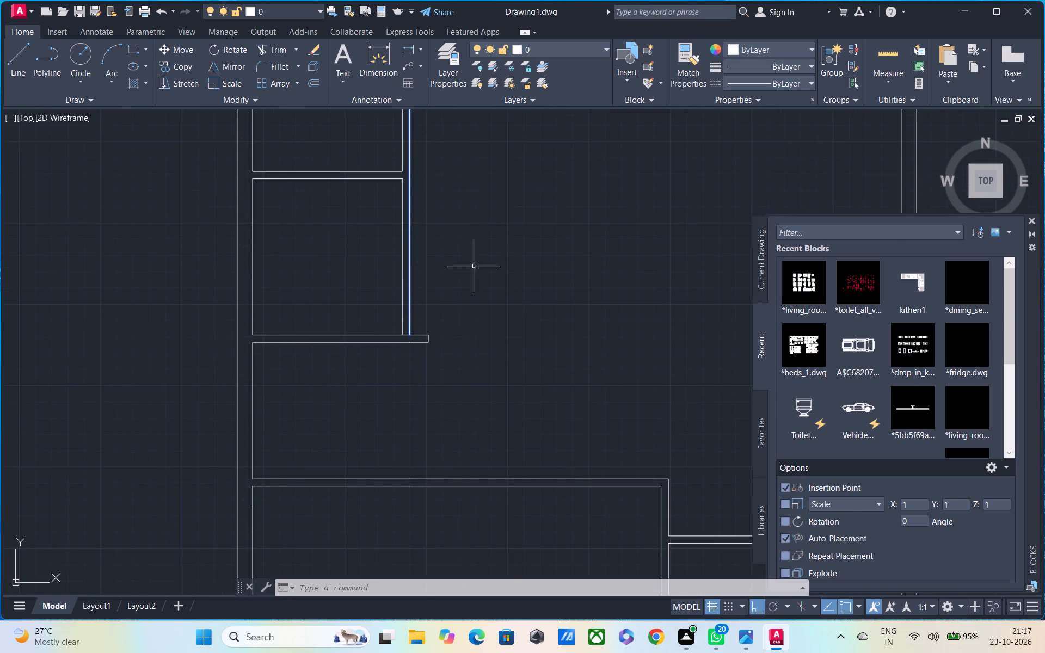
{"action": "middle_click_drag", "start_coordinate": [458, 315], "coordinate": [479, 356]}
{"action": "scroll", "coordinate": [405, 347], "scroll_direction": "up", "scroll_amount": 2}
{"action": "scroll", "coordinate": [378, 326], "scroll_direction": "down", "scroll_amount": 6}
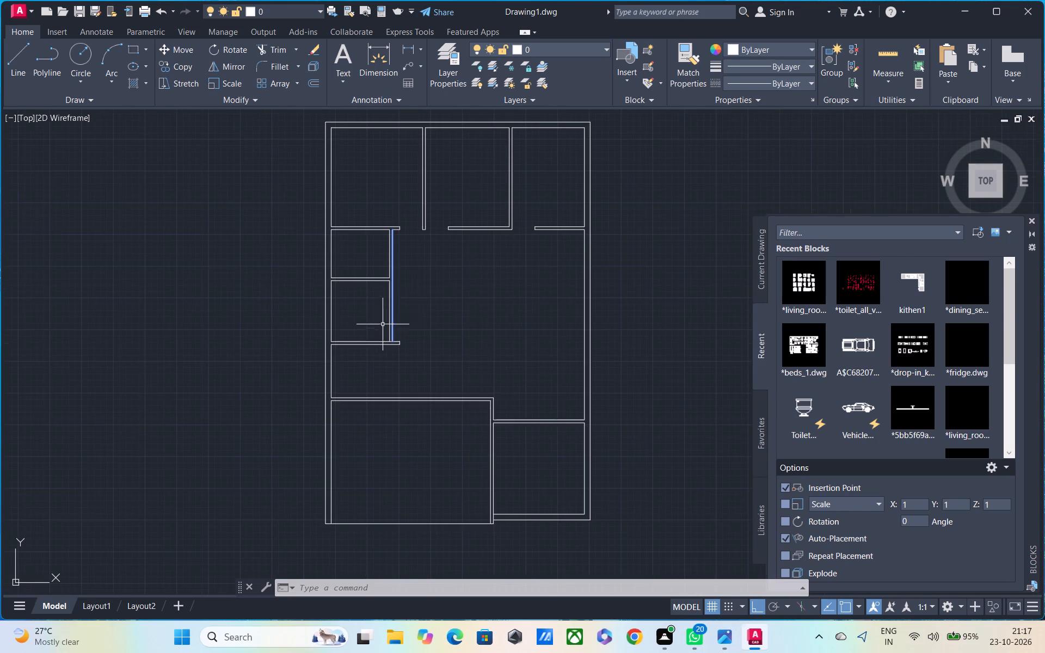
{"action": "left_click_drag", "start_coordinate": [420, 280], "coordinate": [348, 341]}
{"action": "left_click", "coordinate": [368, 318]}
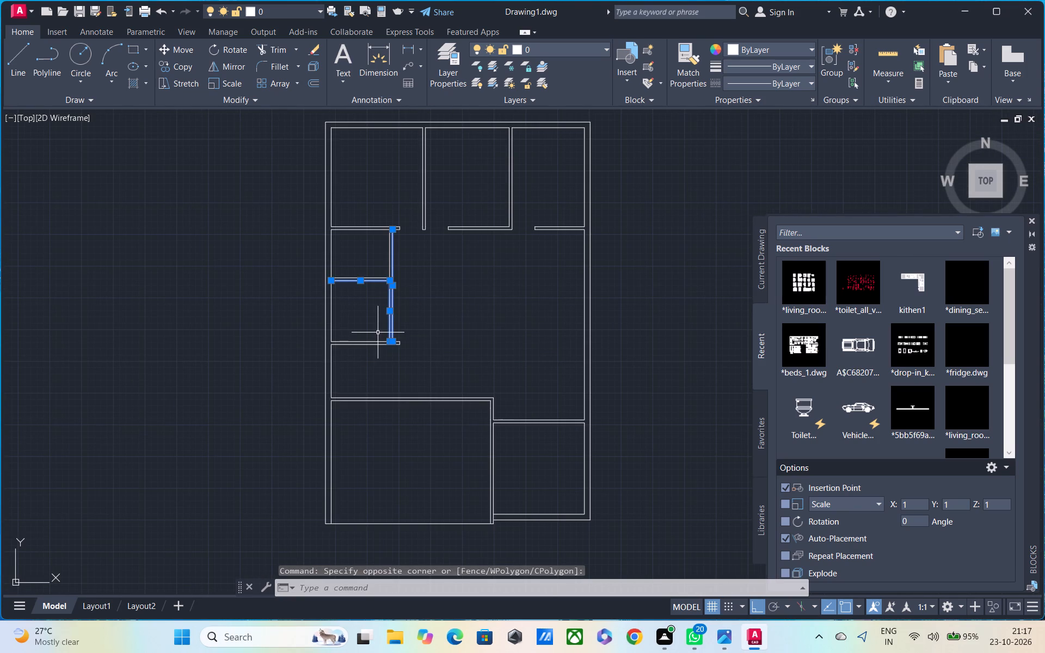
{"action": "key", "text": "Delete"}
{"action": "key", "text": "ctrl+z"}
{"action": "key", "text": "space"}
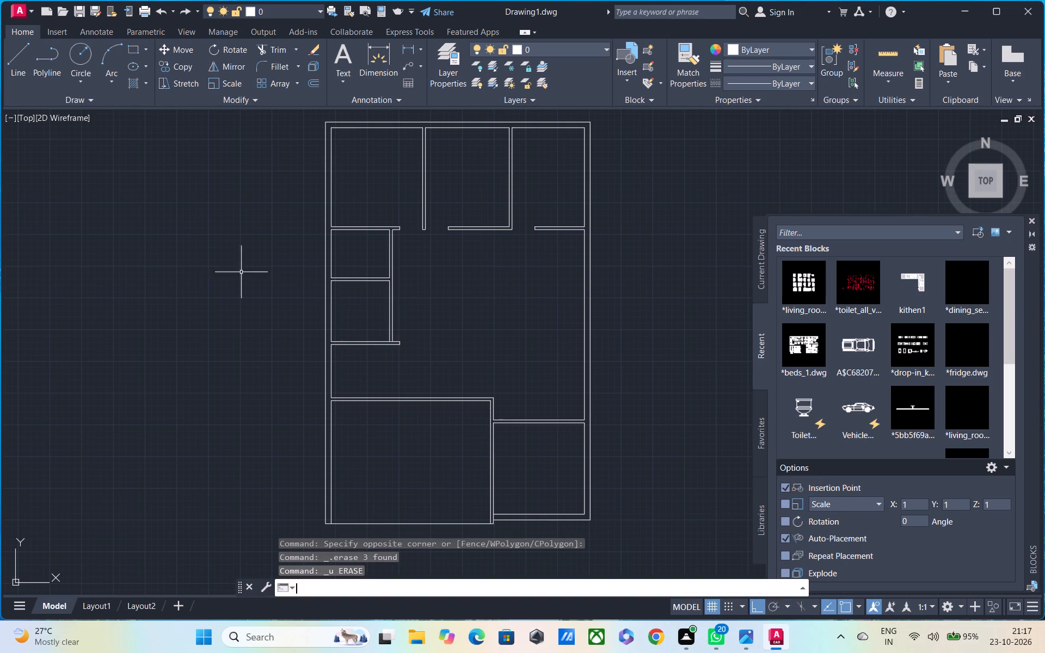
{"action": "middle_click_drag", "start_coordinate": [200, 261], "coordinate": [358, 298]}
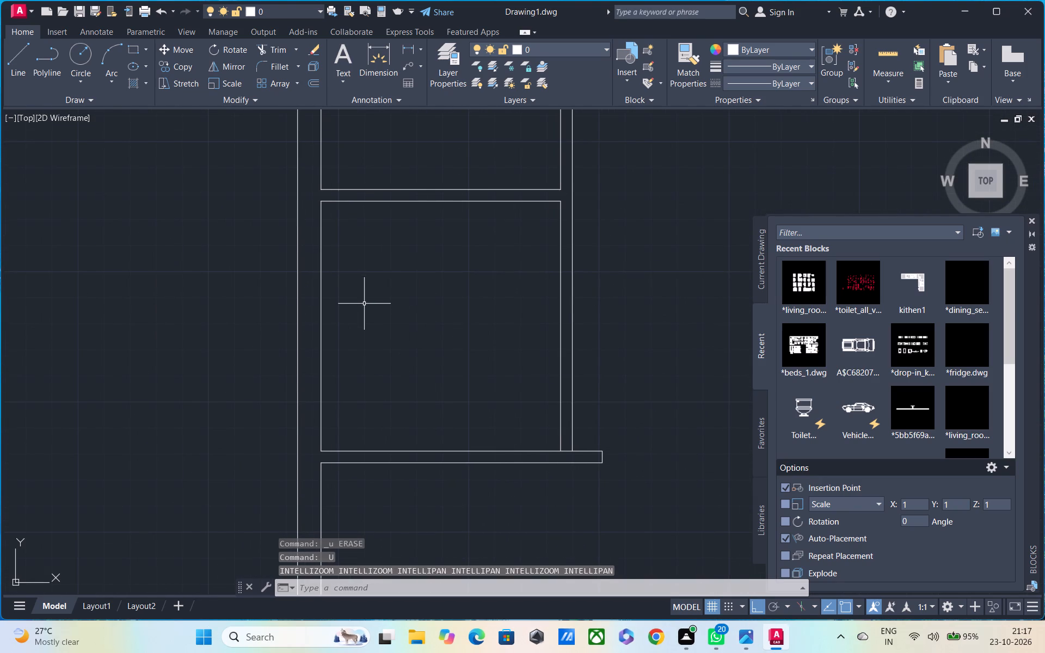
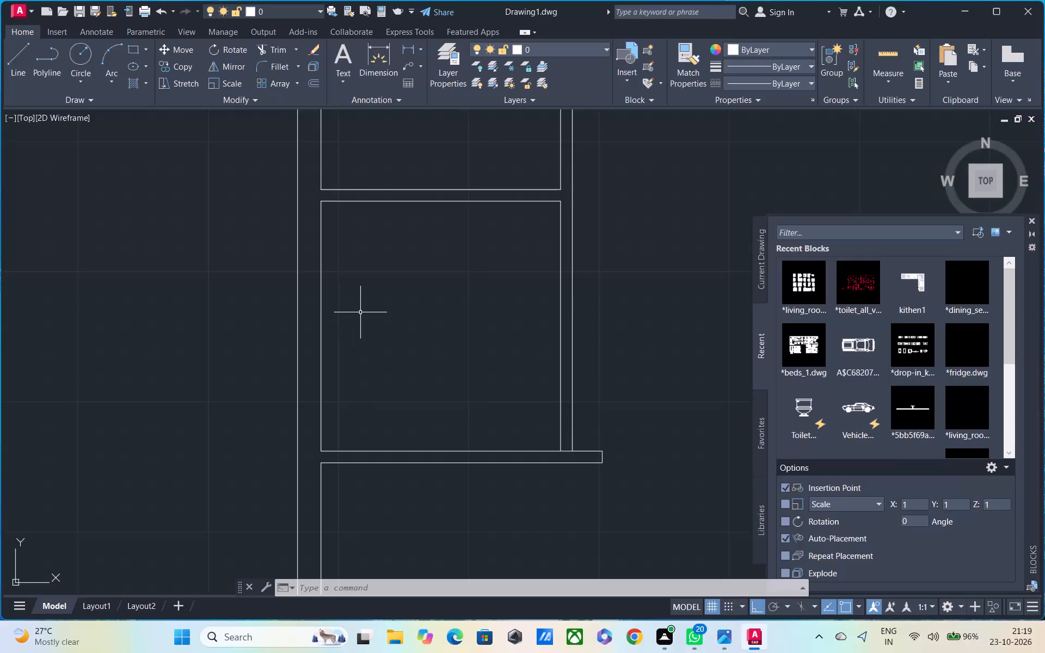
Draw a door jamb line across the lower small room's right wall, 2.5' up from its bottom wall.
{"action": "key", "text": "l"}
{"action": "key", "text": "space"}
{"action": "left_click", "coordinate": [560, 446]}
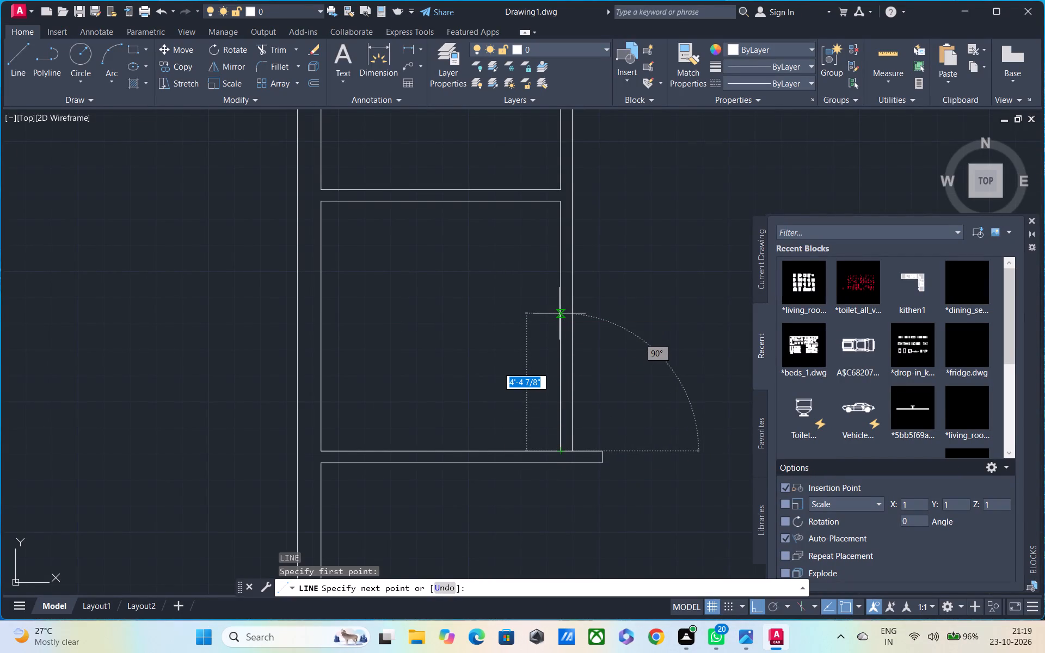
{"action": "type", "text": "2.5'"}
{"action": "key", "text": "Return"}
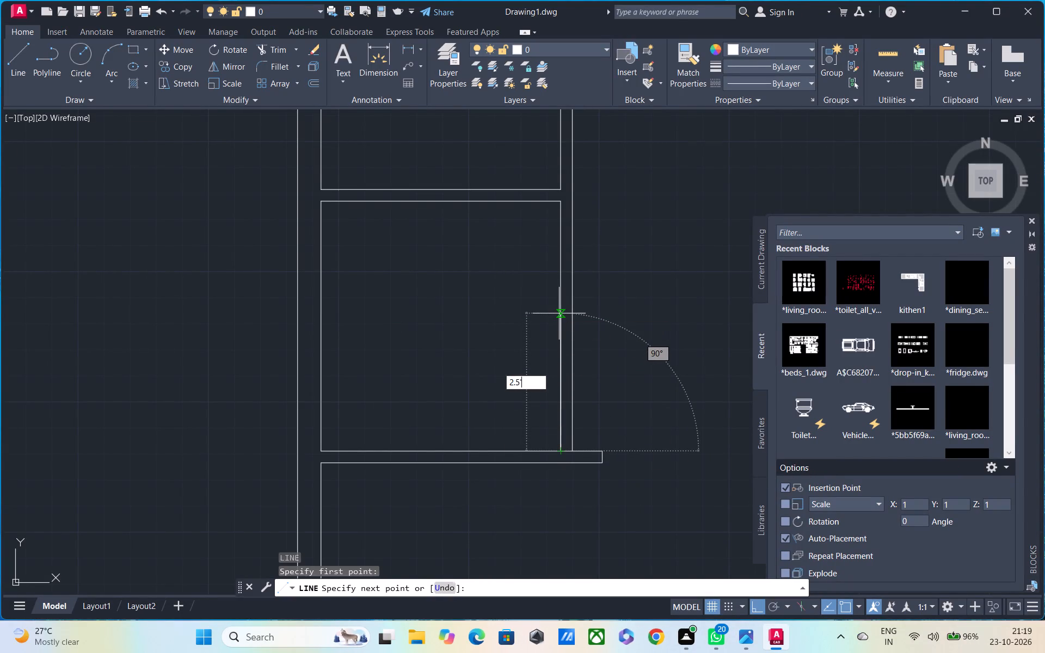
{"action": "left_click", "coordinate": [573, 367]}
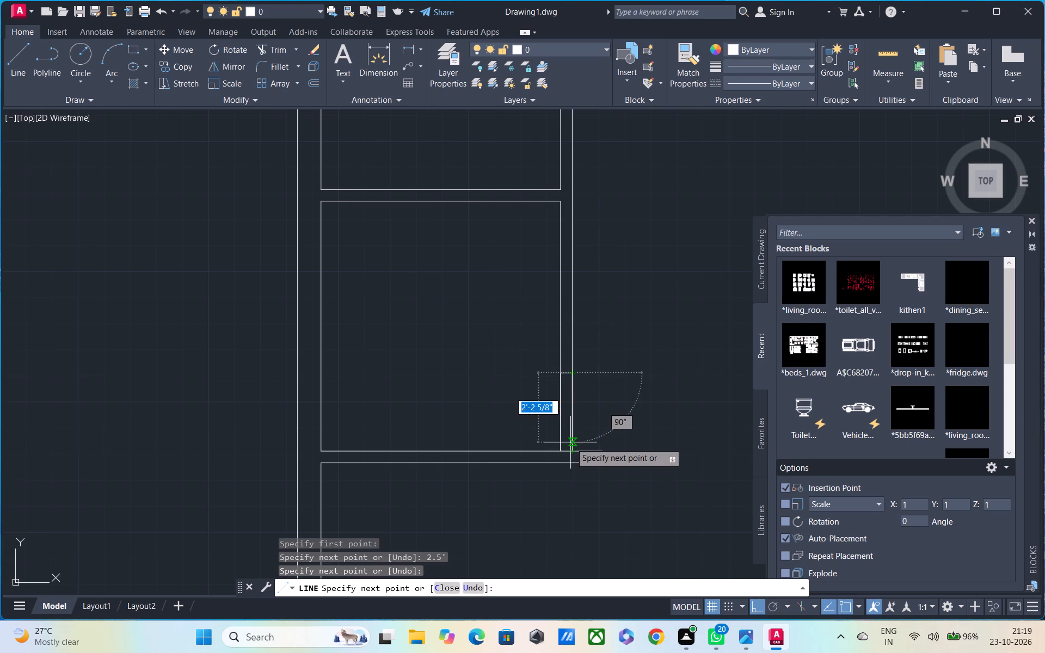
{"action": "key", "text": "Escape"}
Trim both right wall lines of the lower small room between the jamb line and the bottom wall to open the doorway.
{"action": "key", "text": "t"}
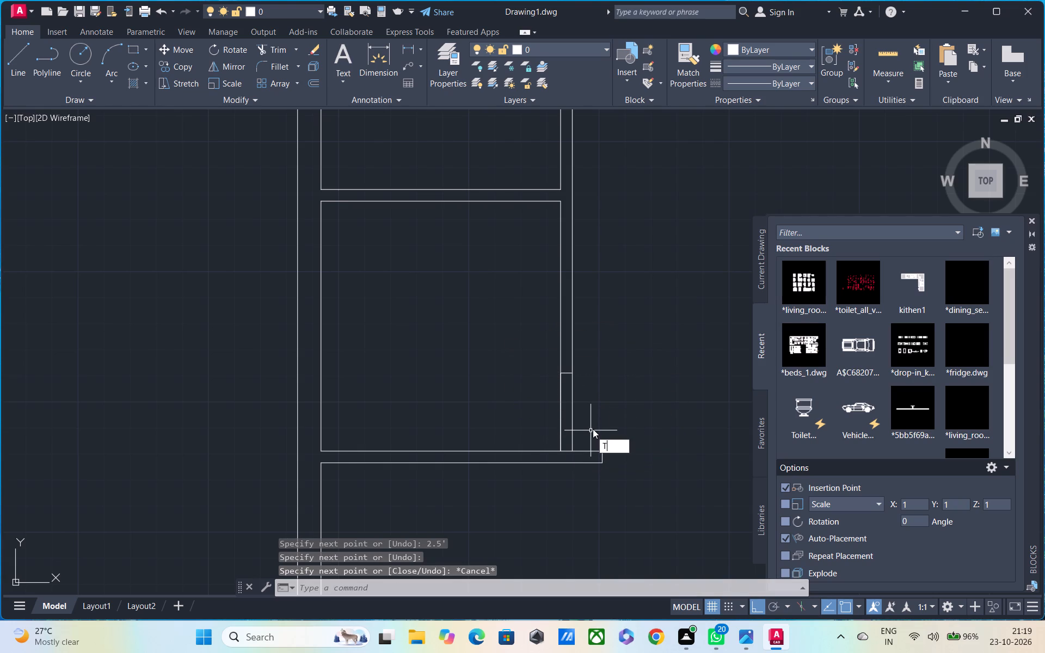
{"action": "key", "text": "e"}
{"action": "key", "text": "BackSpace"}
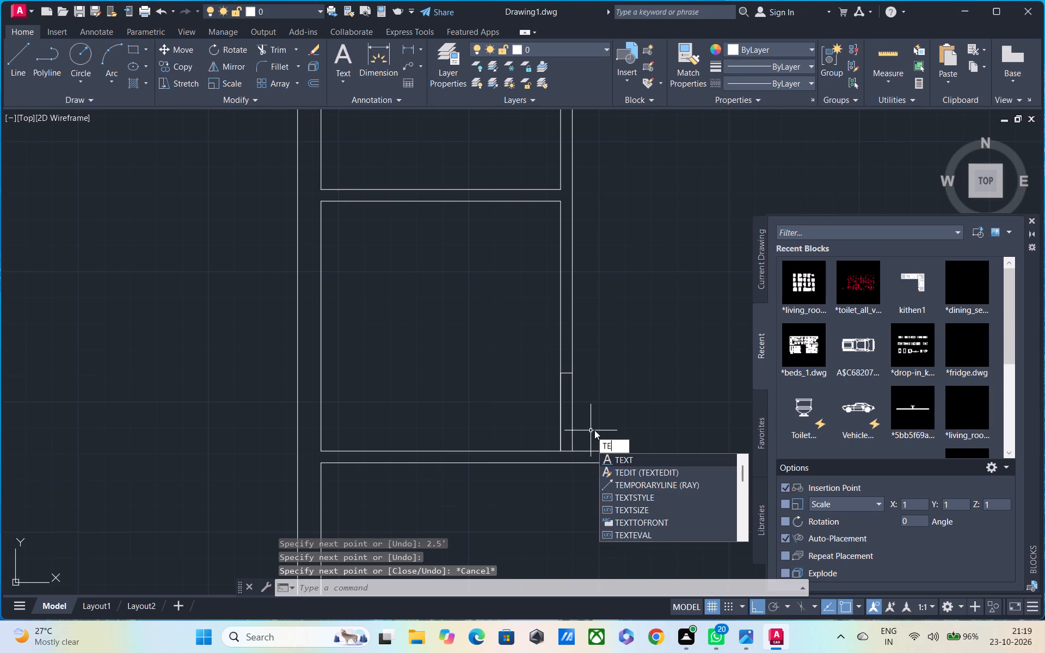
{"action": "key", "text": "BackSpace"}
{"action": "type", "text": "R"}
{"action": "key", "text": "space"}
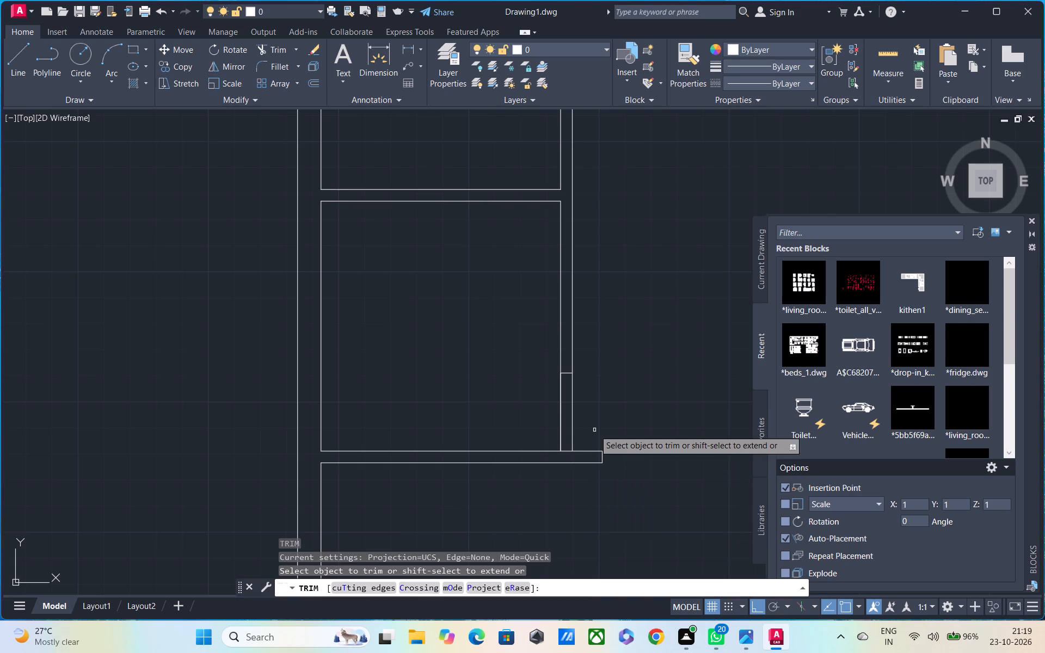
{"action": "left_click_drag", "start_coordinate": [543, 414], "coordinate": [585, 412]}
{"action": "scroll", "coordinate": [583, 411], "scroll_direction": "down", "scroll_amount": 2}
{"action": "middle_click_drag", "start_coordinate": [554, 386], "coordinate": [419, 219]}
{"action": "middle_click_drag", "start_coordinate": [423, 264], "coordinate": [434, 192]}
{"action": "middle_click_drag", "start_coordinate": [461, 248], "coordinate": [423, 325]}
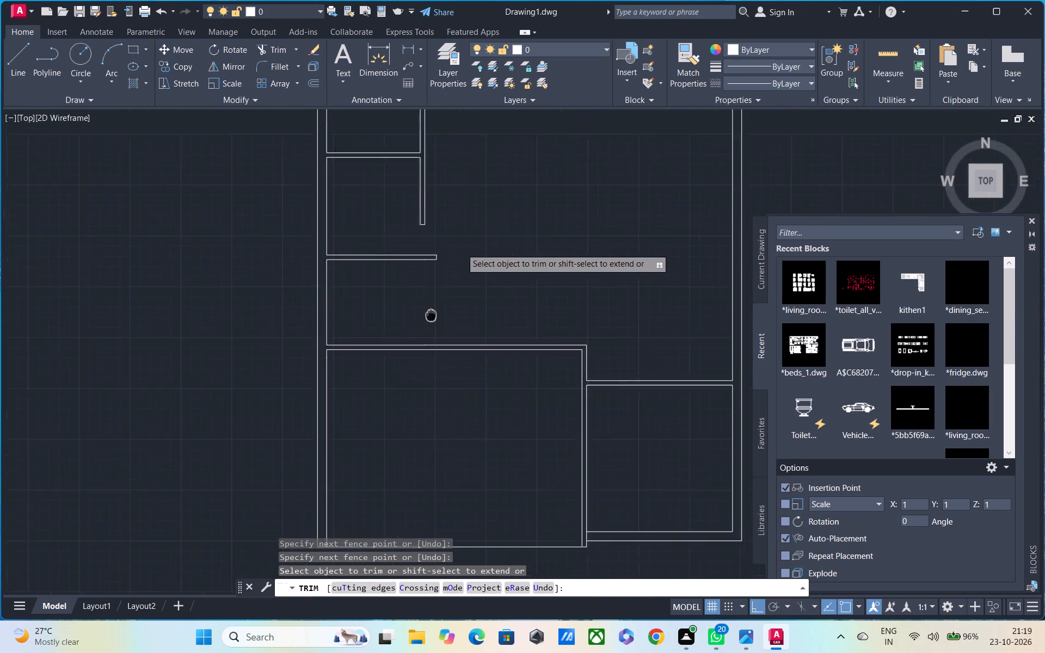
{"action": "middle_click_drag", "start_coordinate": [423, 325], "coordinate": [417, 349]}
{"action": "scroll", "coordinate": [427, 336], "scroll_direction": "down", "scroll_amount": 2}
{"action": "middle_click_drag", "start_coordinate": [446, 349], "coordinate": [445, 319]}
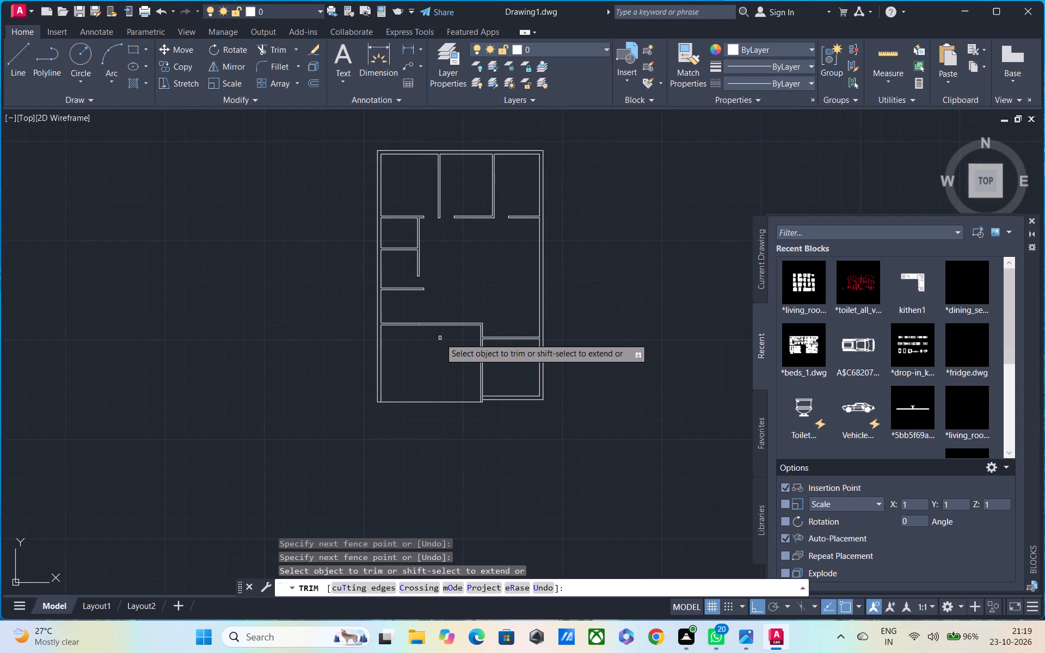
{"action": "scroll", "coordinate": [440, 338], "scroll_direction": "up", "scroll_amount": 2}
{"action": "middle_click_drag", "start_coordinate": [445, 365], "coordinate": [441, 443]}
{"action": "key", "text": "space"}
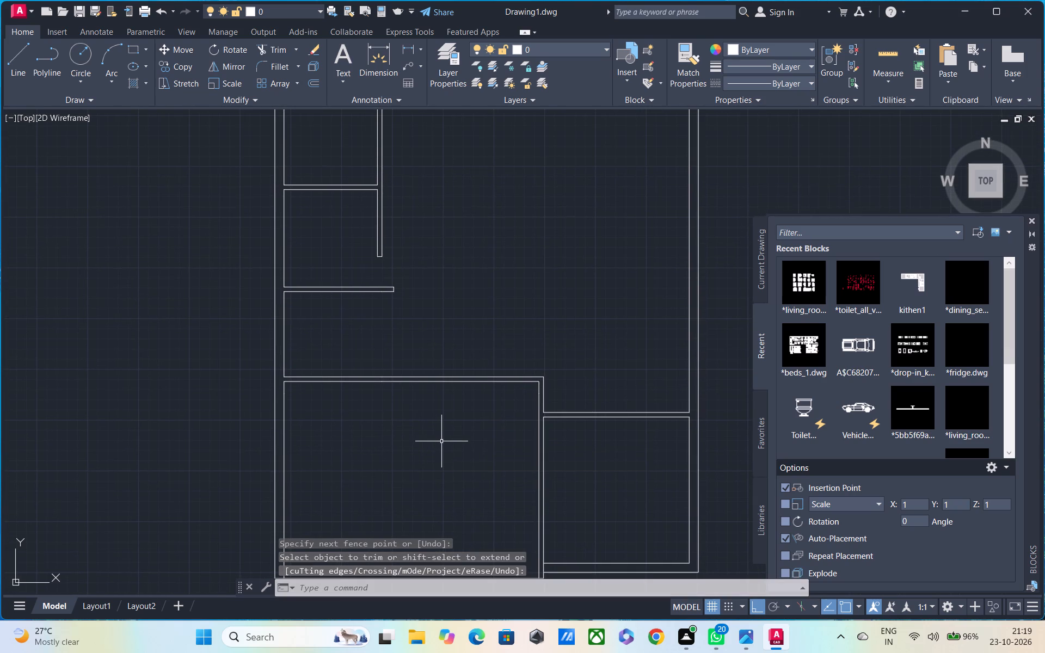
Mark a 6' opening with jamb lines across the large bottom-left room's top wall, starting from the room's inner right corner.
{"action": "key", "text": "l"}
{"action": "key", "text": "space"}
{"action": "scroll", "coordinate": [534, 393], "scroll_direction": "up", "scroll_amount": 2}
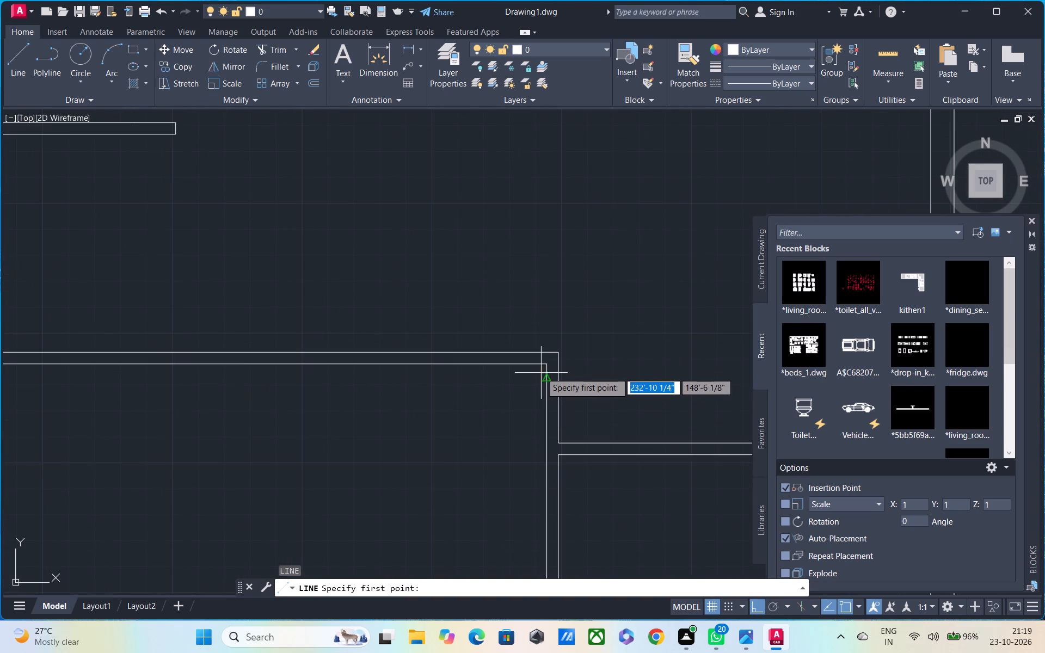
{"action": "left_click", "coordinate": [543, 365]}
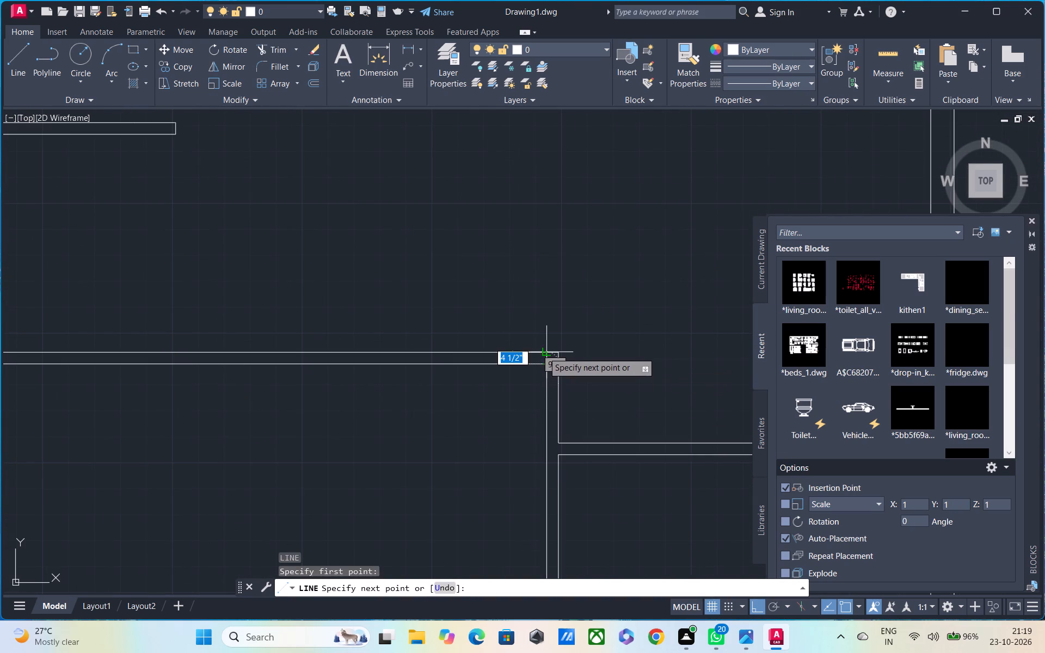
{"action": "left_click", "coordinate": [543, 352]}
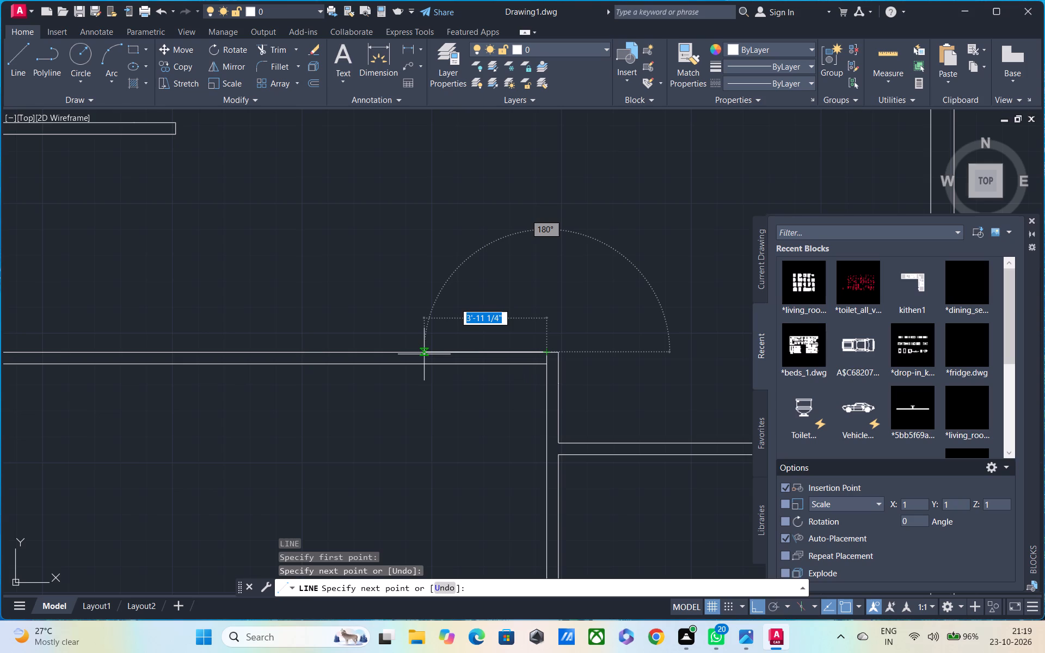
{"action": "key", "text": "4"}
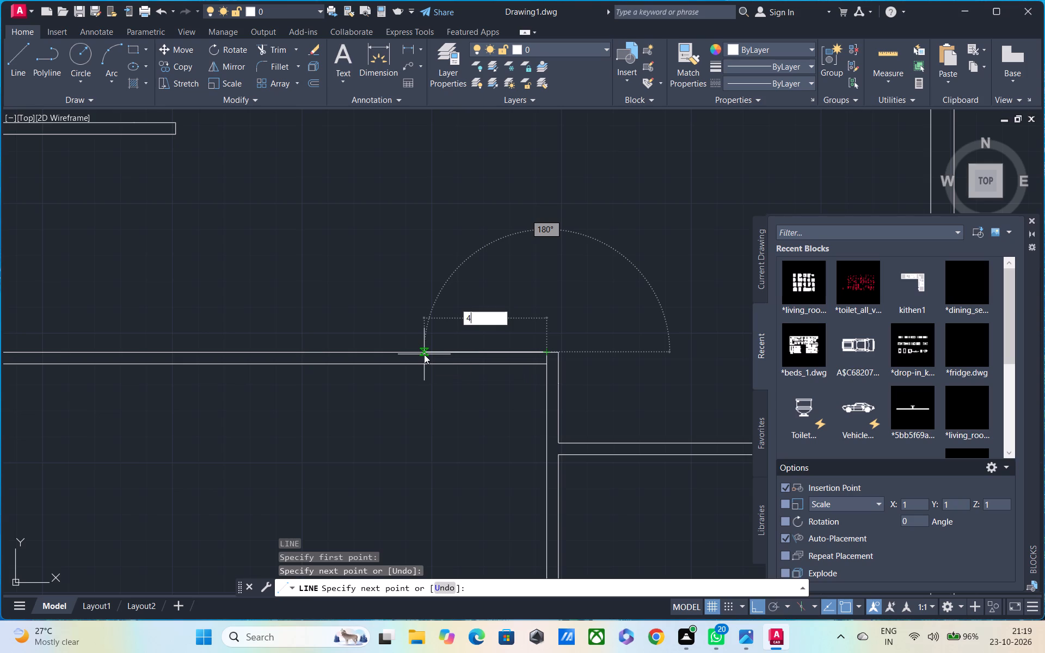
{"action": "key", "text": "BackSpace"}
{"action": "type", "text": "6'"}
{"action": "key", "text": "Return"}
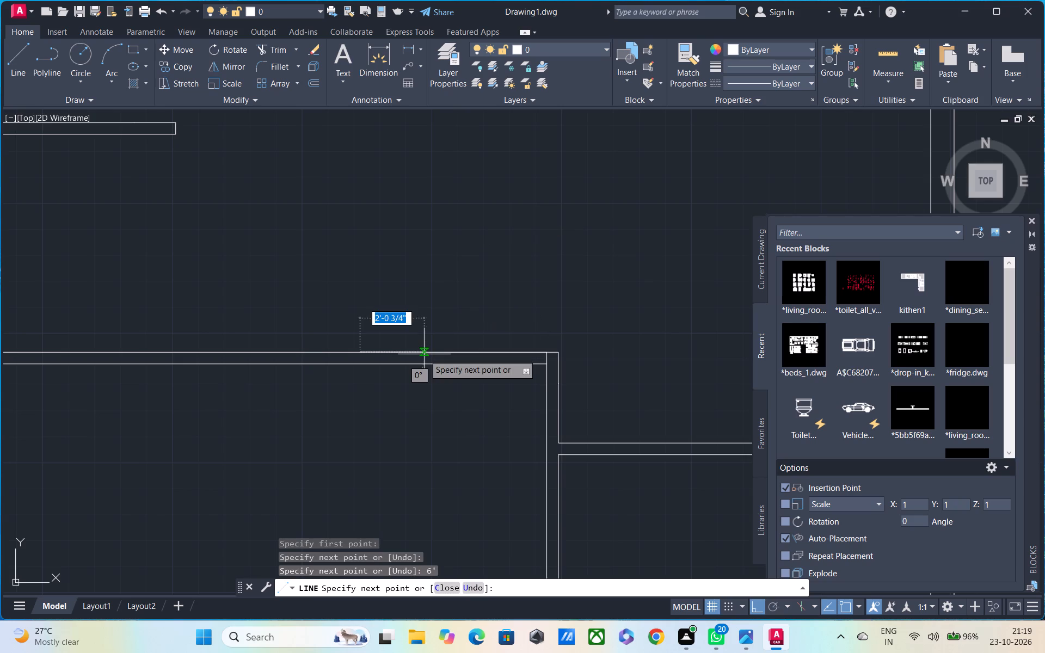
{"action": "scroll", "coordinate": [366, 369], "scroll_direction": "up", "scroll_amount": 2}
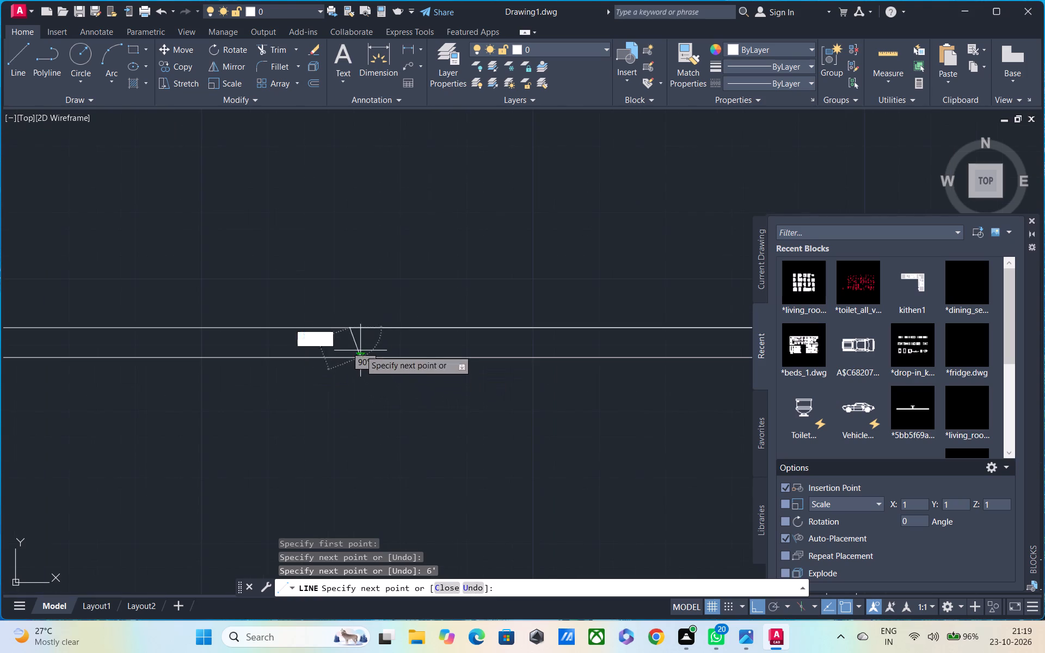
{"action": "left_click", "coordinate": [354, 354]}
{"action": "middle_click_drag", "start_coordinate": [417, 364], "coordinate": [210, 350]}
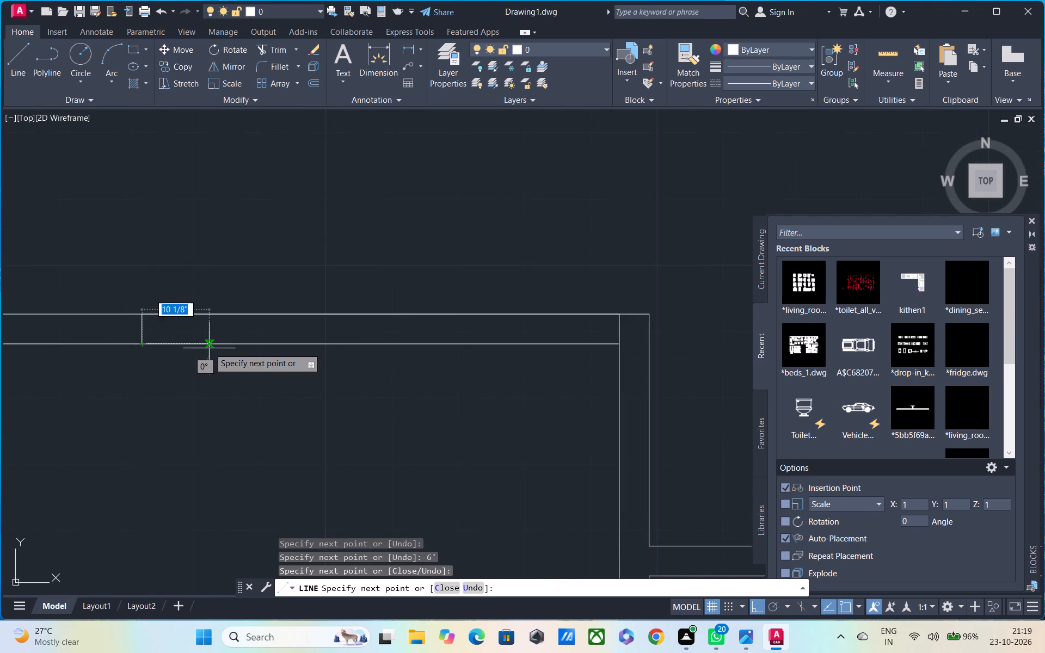
{"action": "scroll", "coordinate": [208, 347], "scroll_direction": "down", "scroll_amount": 4}
{"action": "key", "text": "Escape"}
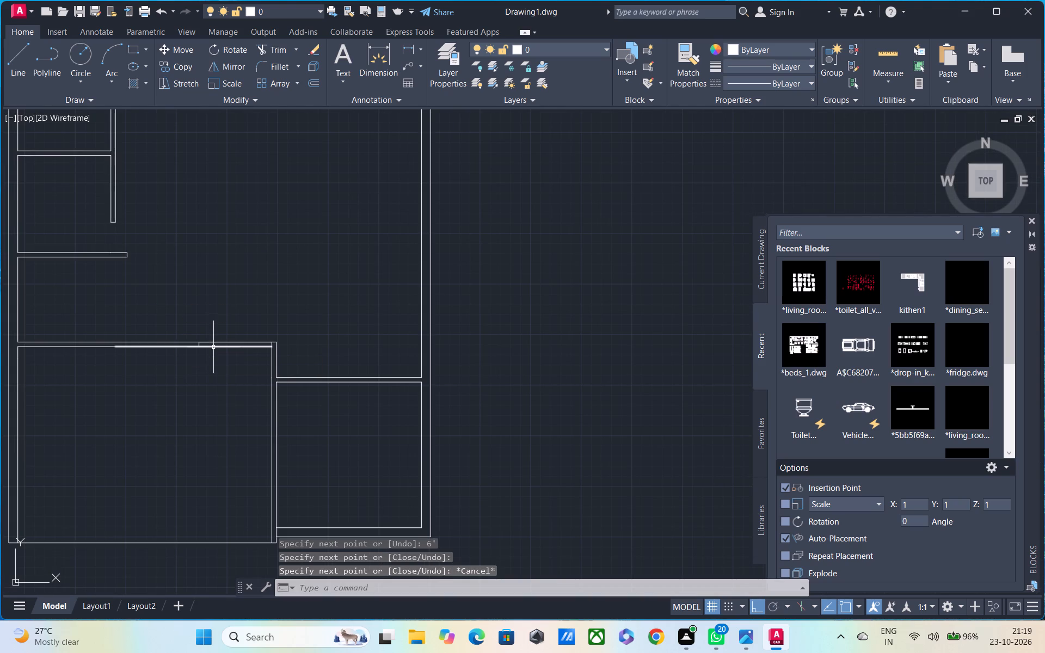
Trim both top wall lines of the large bottom-left room between the jamb lines to clear the 6' opening.
{"action": "key", "text": "t"}
{"action": "key", "text": "Escape"}
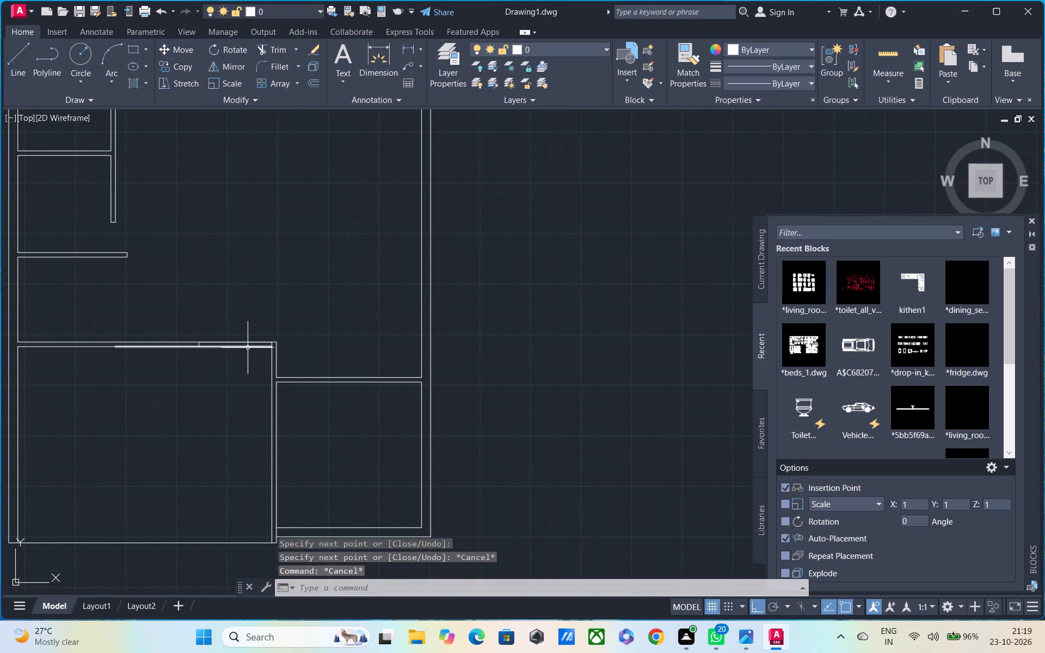
{"action": "middle_click_drag", "start_coordinate": [216, 388], "coordinate": [278, 390]}
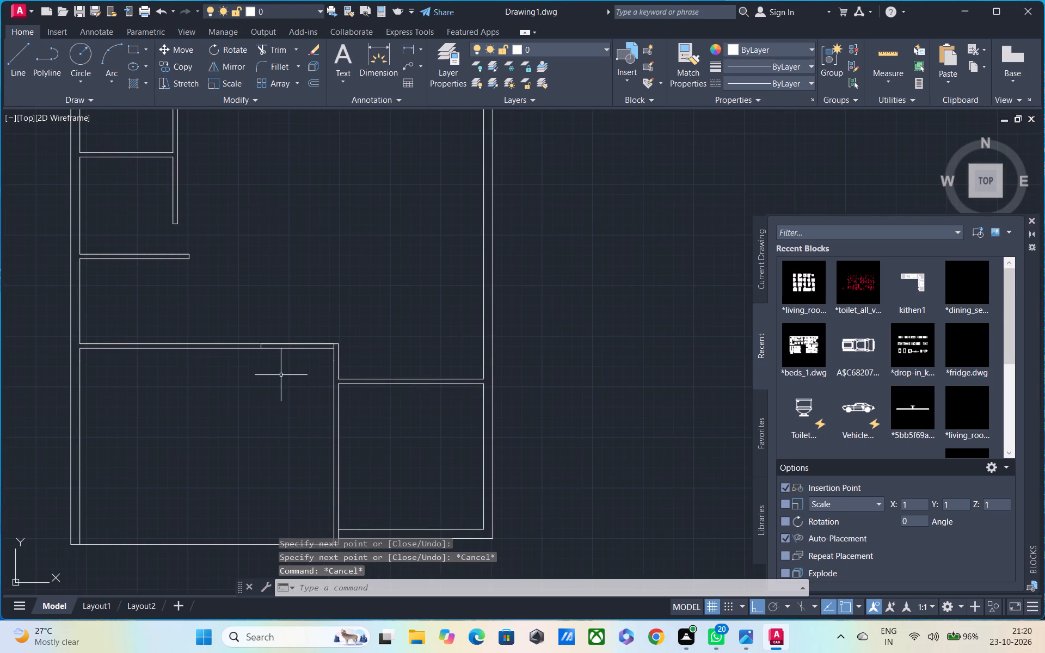
{"action": "key", "text": "y"}
{"action": "key", "text": "BackSpace"}
{"action": "type", "text": "TR"}
{"action": "key", "text": "space"}
{"action": "scroll", "coordinate": [286, 346], "scroll_direction": "up", "scroll_amount": 1}
{"action": "left_click_drag", "start_coordinate": [299, 280], "coordinate": [300, 410]}
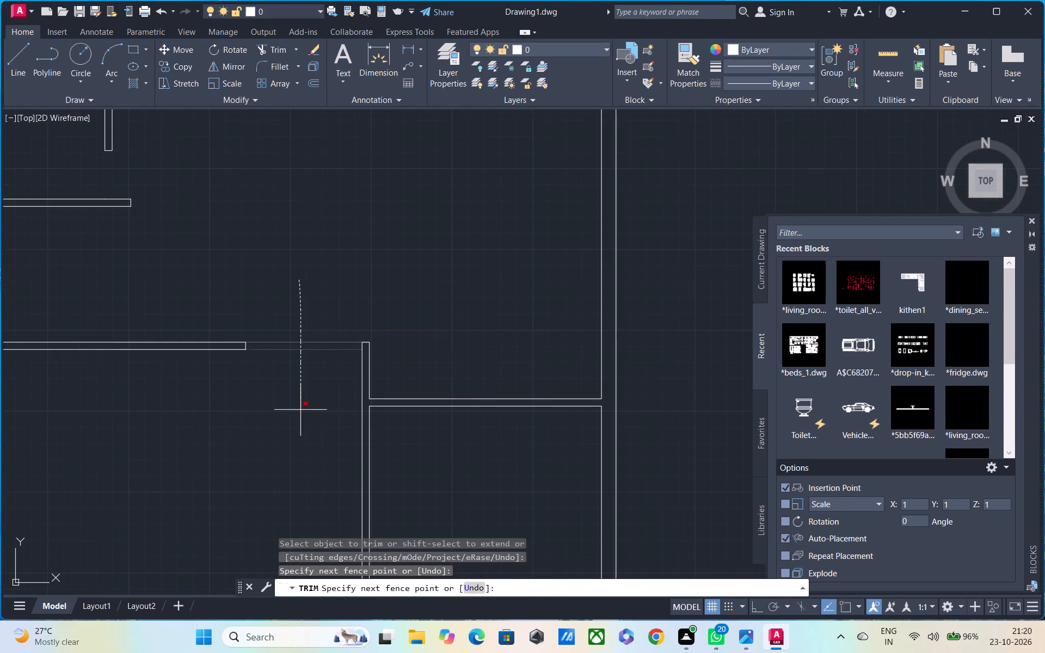
{"action": "left_click_drag", "start_coordinate": [300, 410], "coordinate": [300, 411]}
{"action": "middle_click_drag", "start_coordinate": [299, 404], "coordinate": [337, 273]}
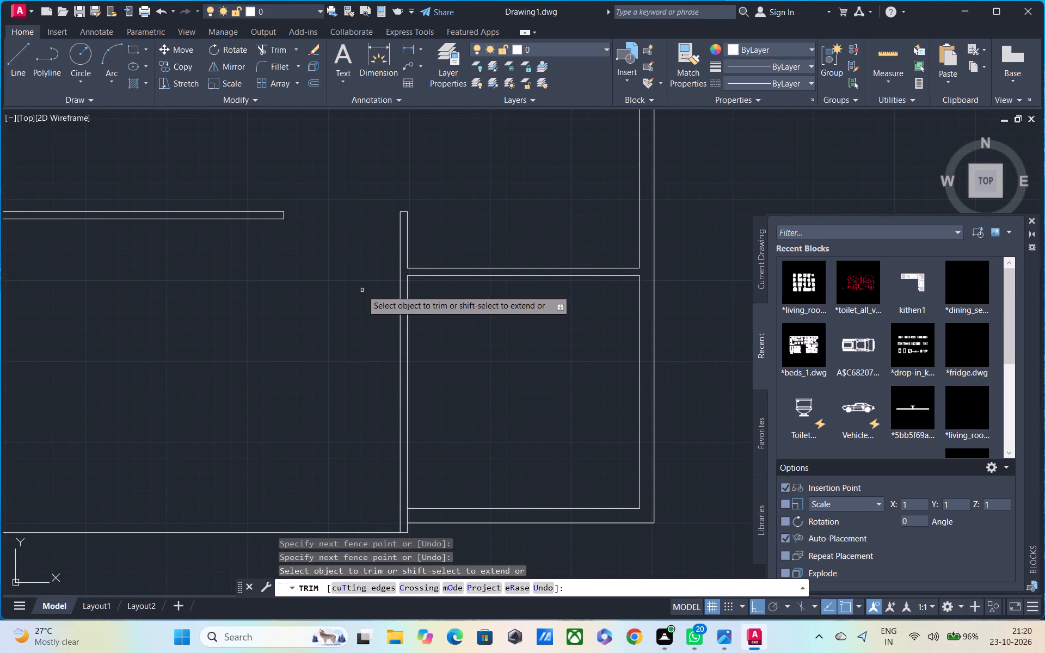
{"action": "middle_click_drag", "start_coordinate": [360, 293], "coordinate": [363, 375]}
{"action": "scroll", "coordinate": [361, 354], "scroll_direction": "down", "scroll_amount": 3}
{"action": "middle_click_drag", "start_coordinate": [360, 338], "coordinate": [360, 311]}
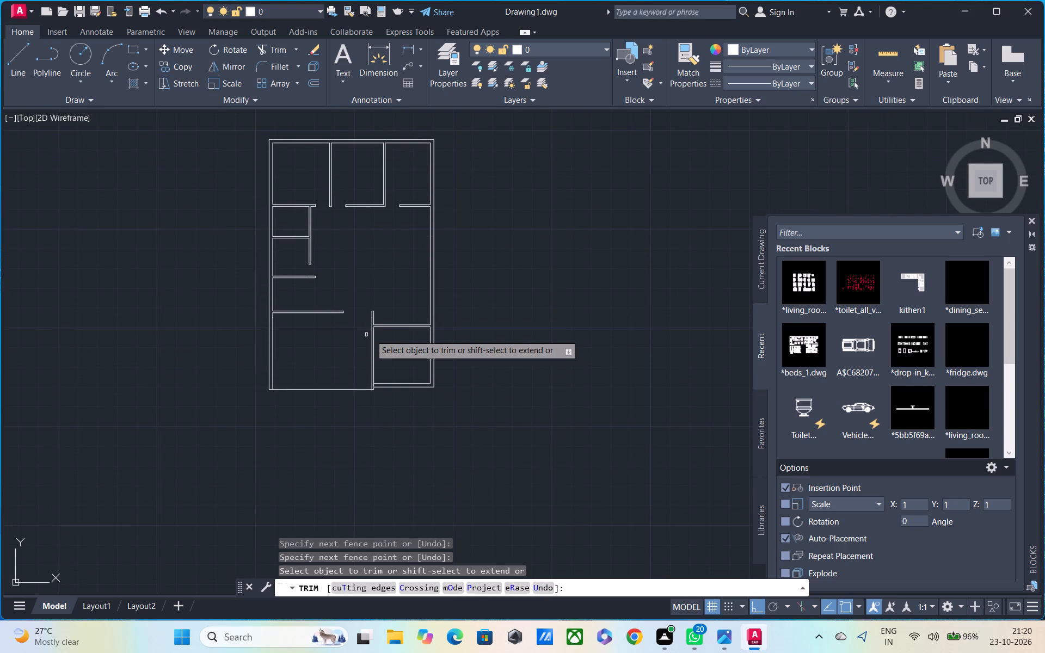
{"action": "scroll", "coordinate": [385, 335], "scroll_direction": "up", "scroll_amount": 2}
{"action": "key", "text": "Escape"}
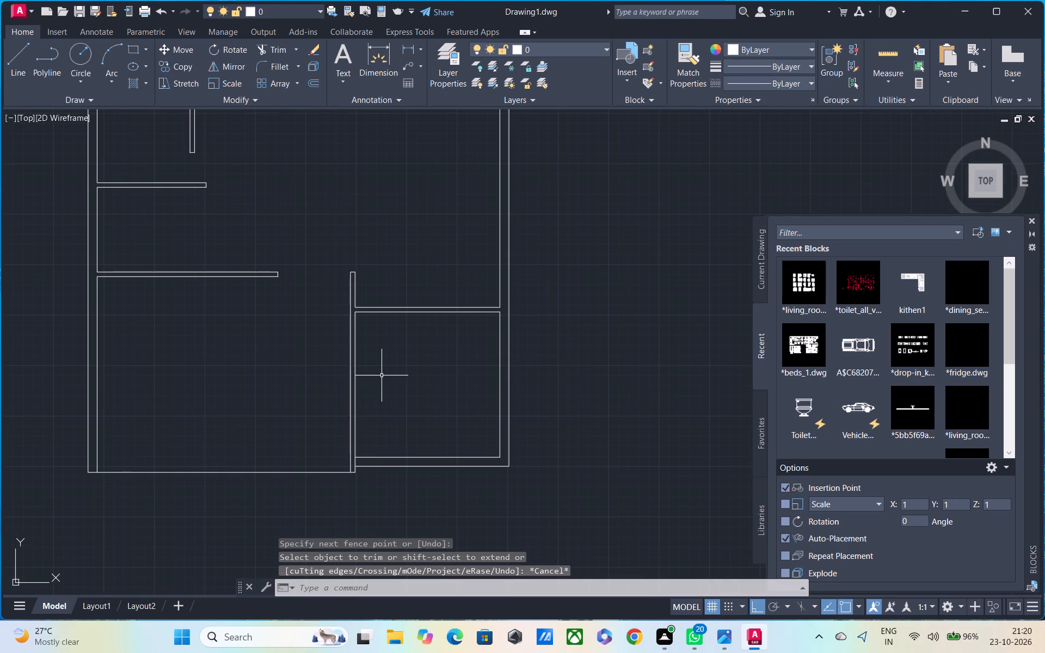
Outline a 3' door opening in the bottom-right room's top wall, starting at the wall shared with the large bottom-left room.
{"action": "type", "text": "L"}
{"action": "key", "text": "space"}
{"action": "scroll", "coordinate": [357, 306], "scroll_direction": "up", "scroll_amount": 3}
{"action": "left_click", "coordinate": [352, 342]}
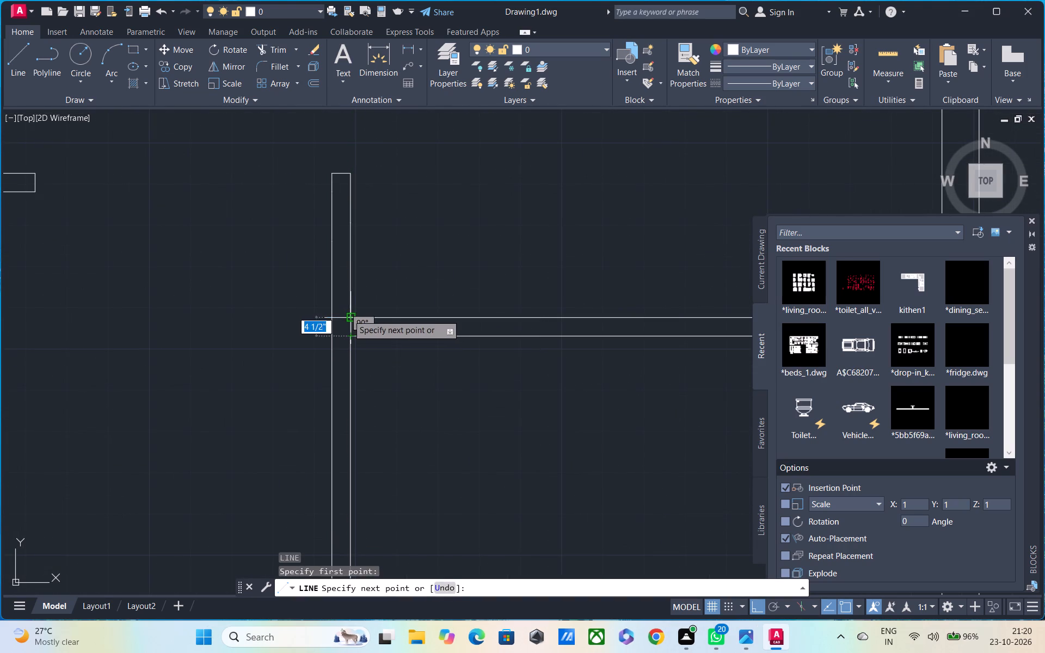
{"action": "left_click", "coordinate": [351, 315]}
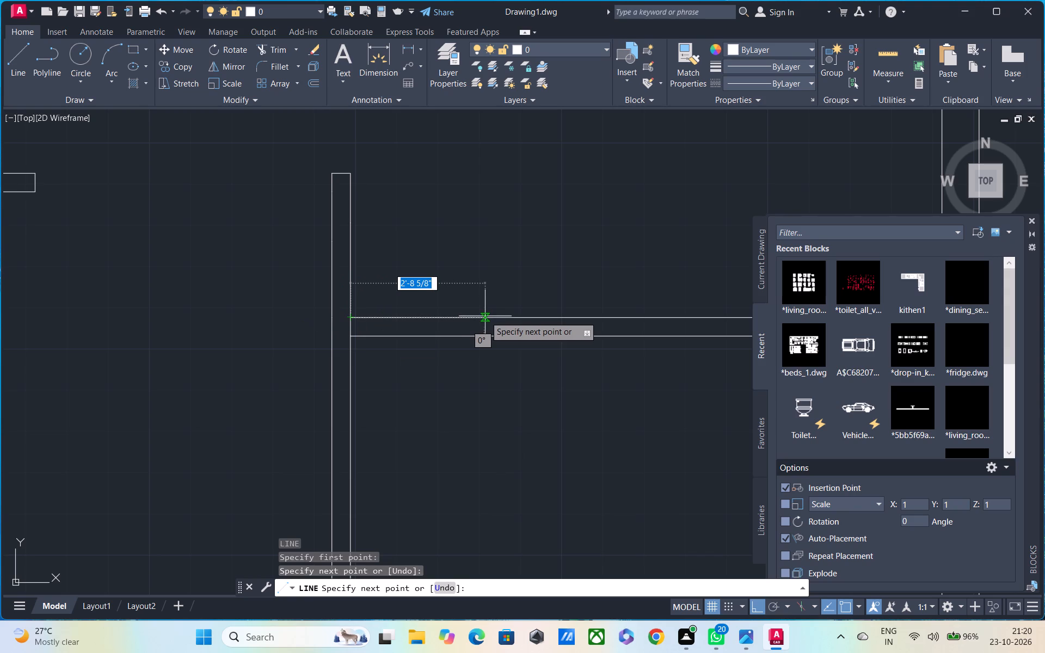
{"action": "type", "text": "3'"}
{"action": "key", "text": "Return"}
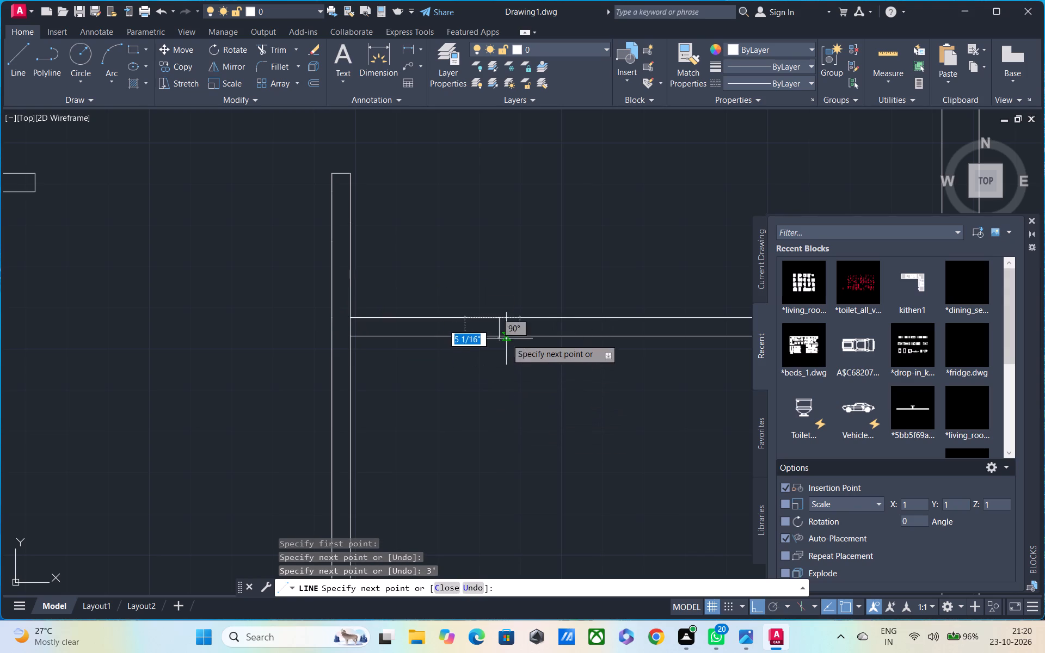
{"action": "left_click", "coordinate": [502, 337]}
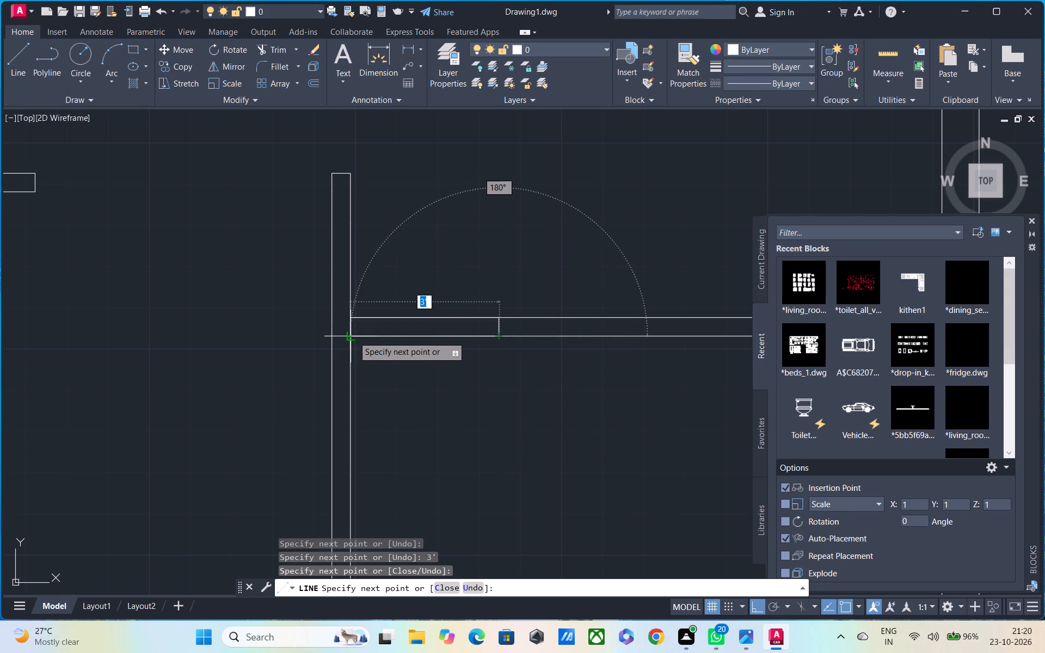
{"action": "left_click", "coordinate": [353, 336]}
{"action": "key", "text": "space"}
Trim the bottom-right room's top wall lines within the marked 3' span to open the doorway.
{"action": "type", "text": "TR"}
{"action": "key", "text": "space"}
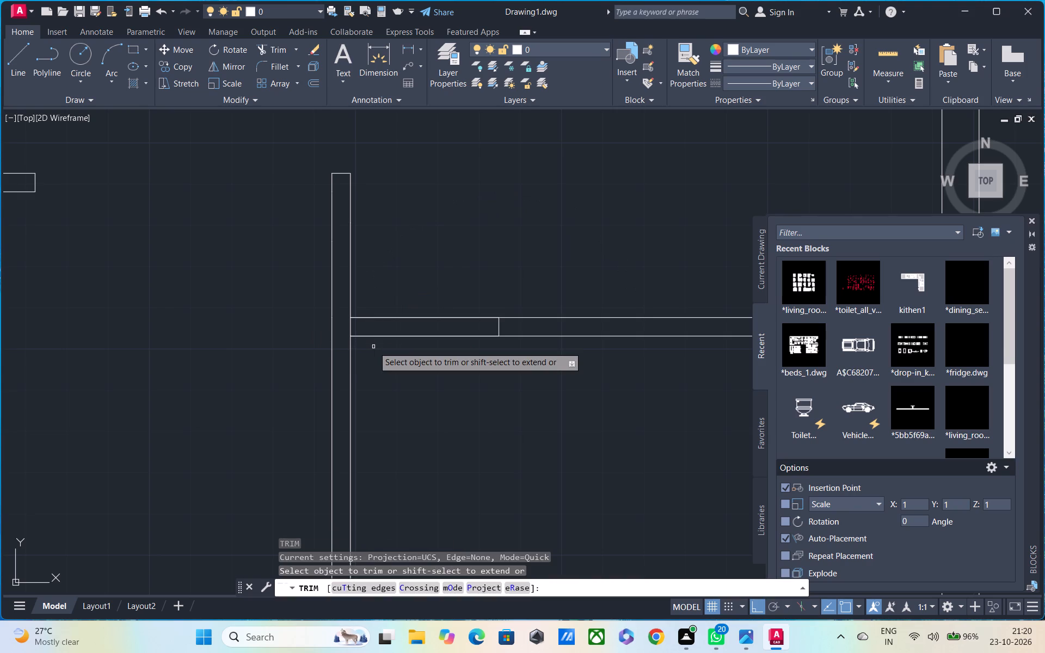
{"action": "left_click_drag", "start_coordinate": [394, 282], "coordinate": [405, 388]}
Examine the whole floor plan and the walls around the upper small room on the left side.
{"action": "scroll", "coordinate": [408, 360], "scroll_direction": "down", "scroll_amount": 5}
{"action": "middle_click_drag", "start_coordinate": [409, 359], "coordinate": [428, 278]}
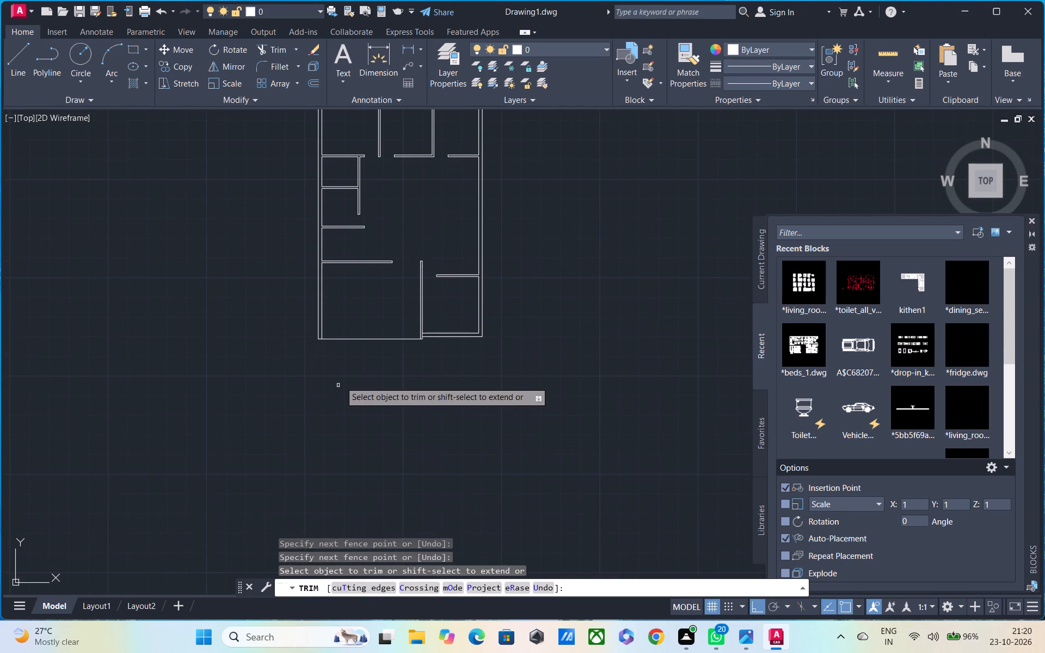
{"action": "middle_click_drag", "start_coordinate": [371, 362], "coordinate": [426, 440]}
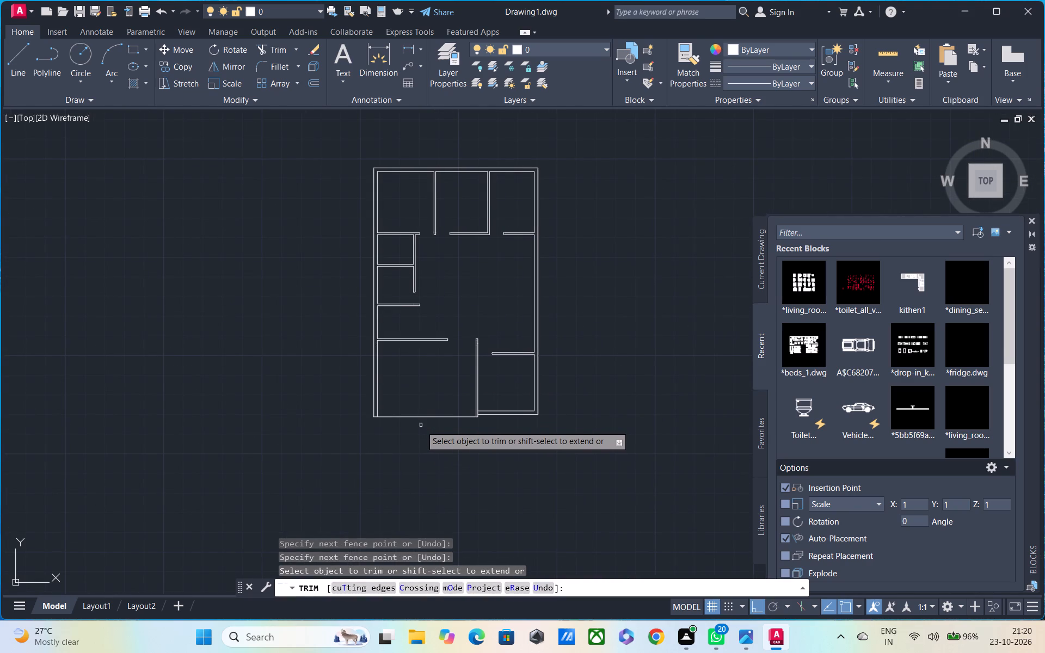
{"action": "middle_click_drag", "start_coordinate": [419, 409], "coordinate": [427, 447]}
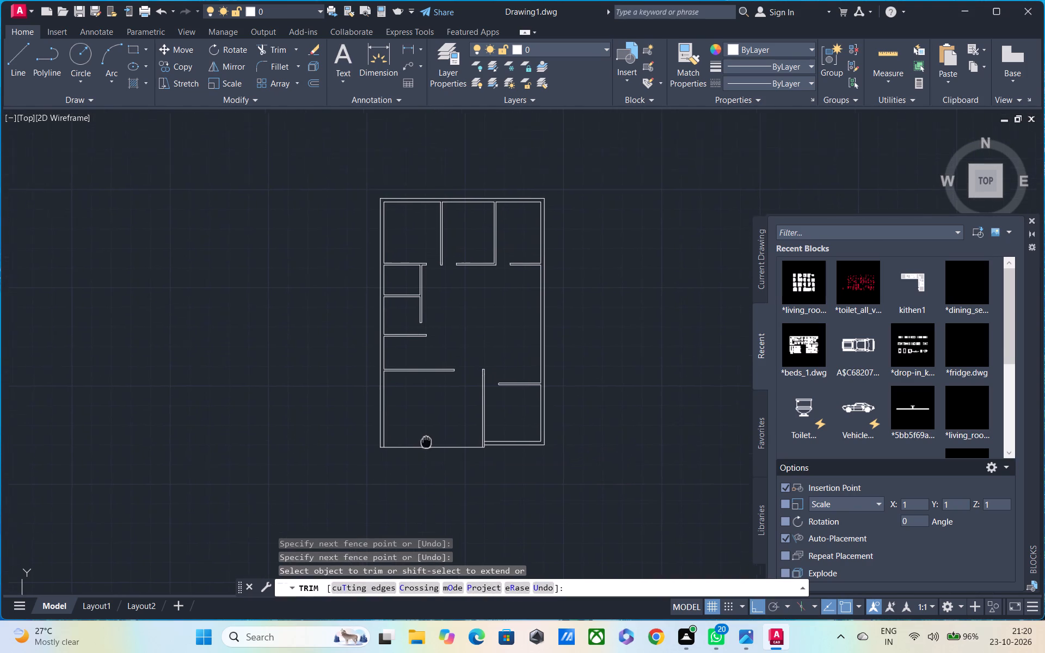
{"action": "middle_click_drag", "start_coordinate": [427, 447], "coordinate": [438, 503]}
{"action": "scroll", "coordinate": [428, 389], "scroll_direction": "up", "scroll_amount": 1}
{"action": "middle_click_drag", "start_coordinate": [428, 389], "coordinate": [437, 426]}
{"action": "scroll", "coordinate": [437, 343], "scroll_direction": "up", "scroll_amount": 3}
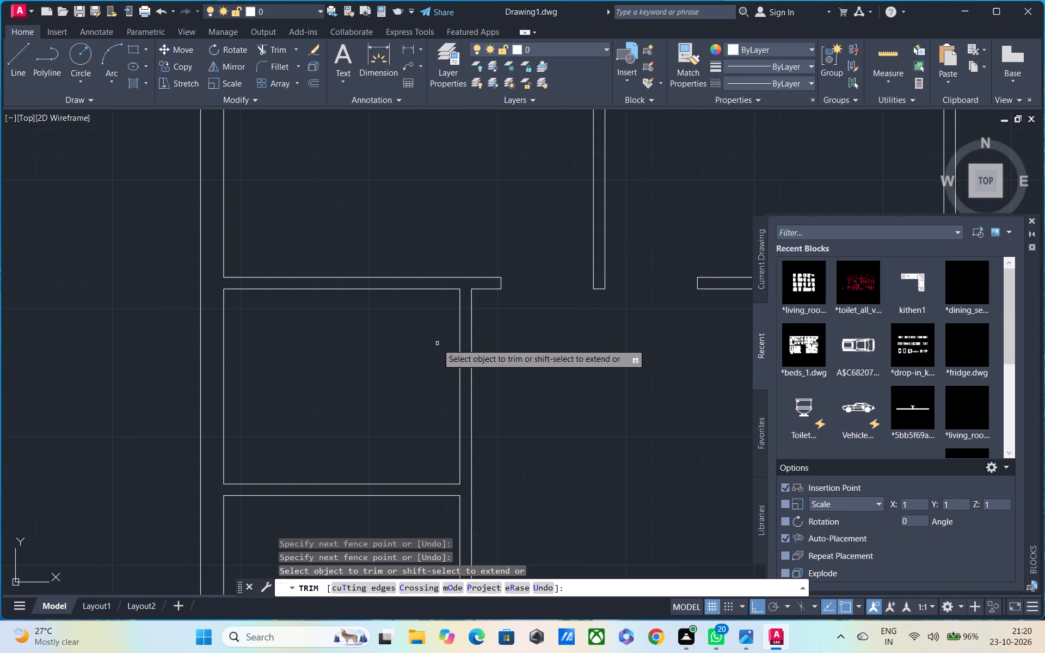
{"action": "middle_click_drag", "start_coordinate": [443, 359], "coordinate": [456, 432]}
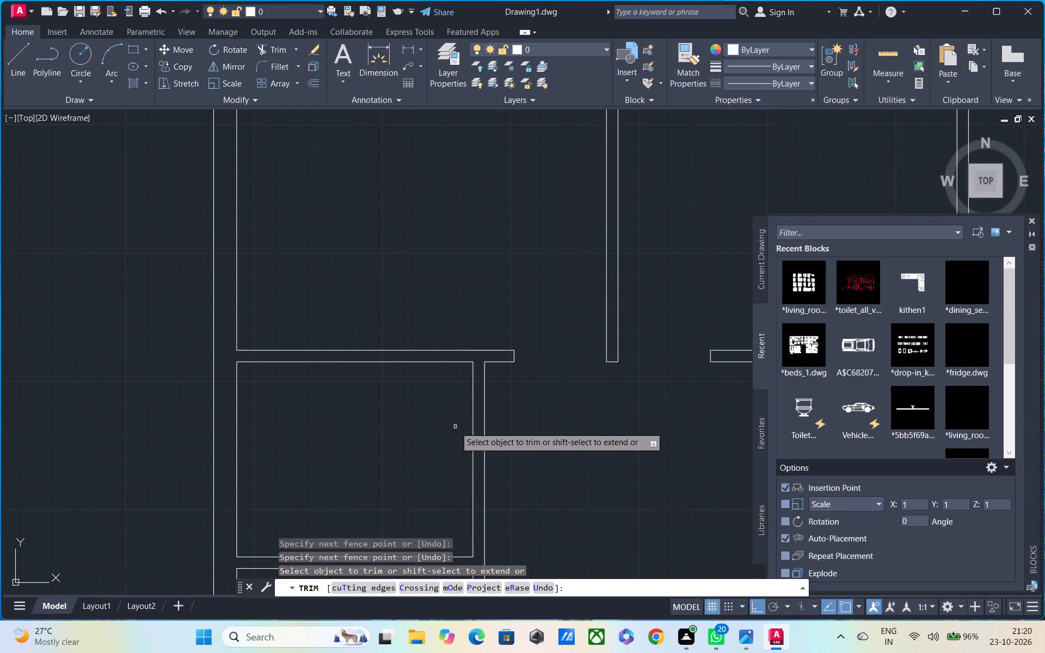
Outline a 2.5' door opening in the upper small left-side room's top wall, starting at the inner face of its right wall.
{"action": "key", "text": "l"}
{"action": "key", "text": "space"}
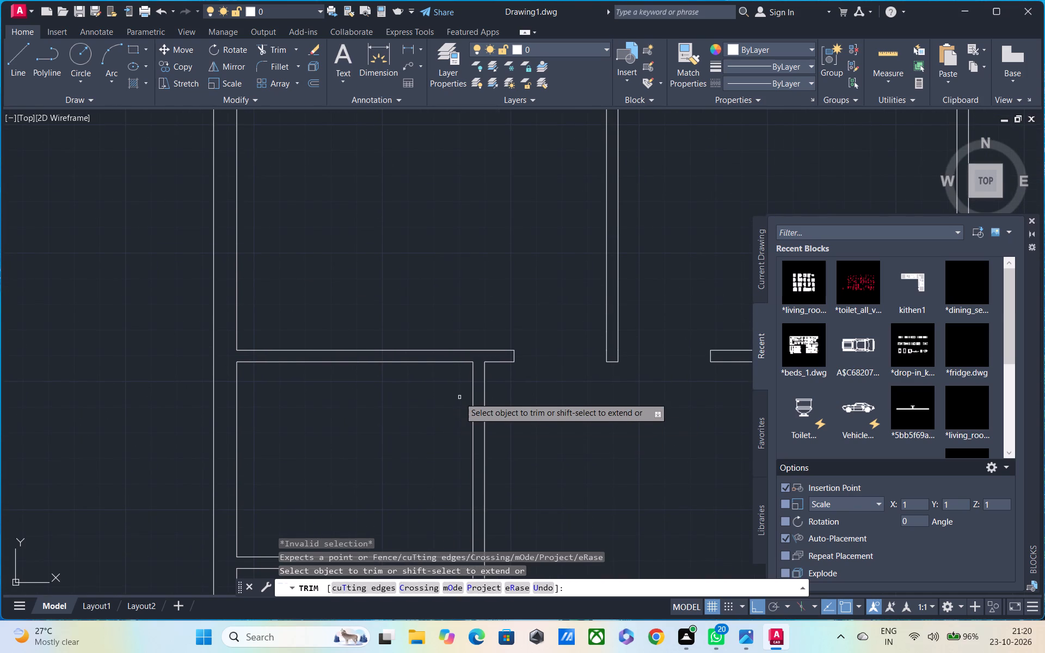
{"action": "key", "text": "l"}
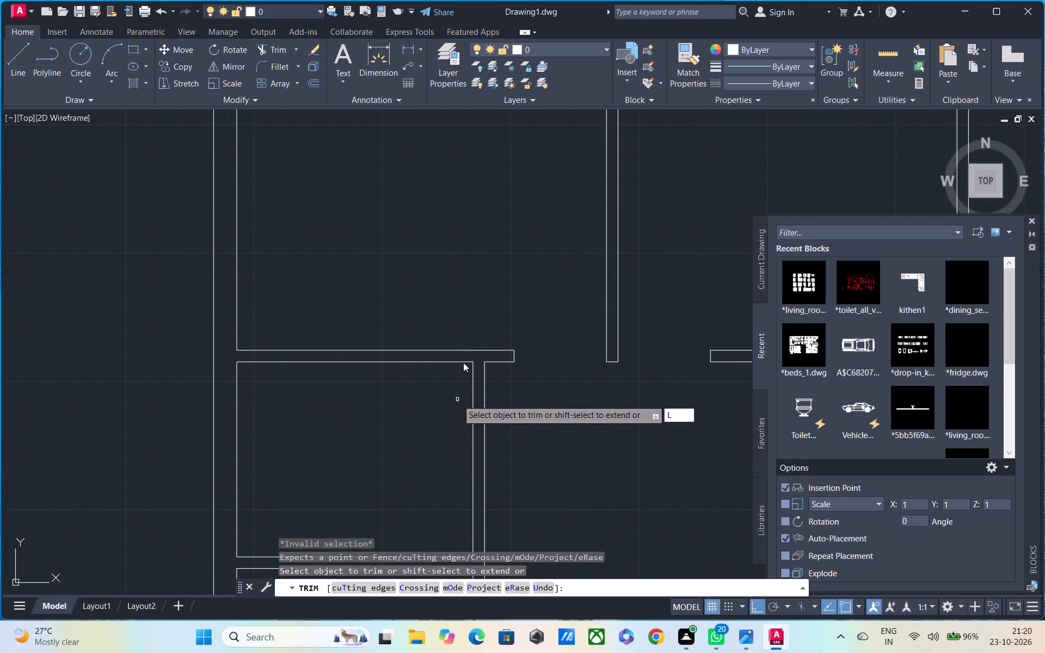
{"action": "key", "text": "space"}
{"action": "key", "text": "space"}
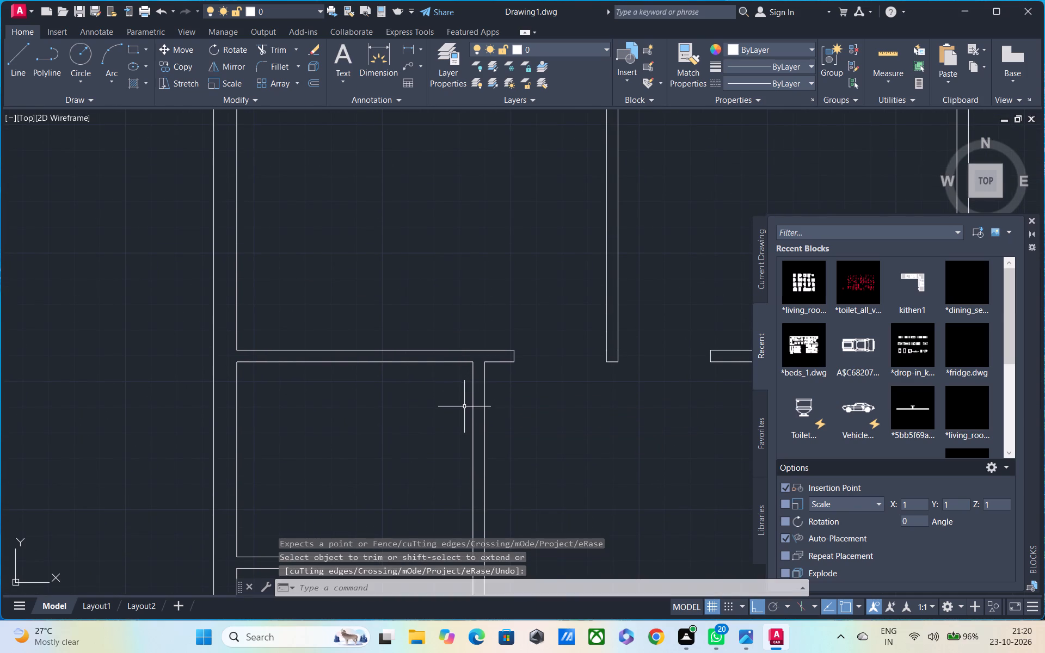
{"action": "key", "text": "Escape"}
{"action": "key", "text": "l"}
{"action": "key", "text": "space"}
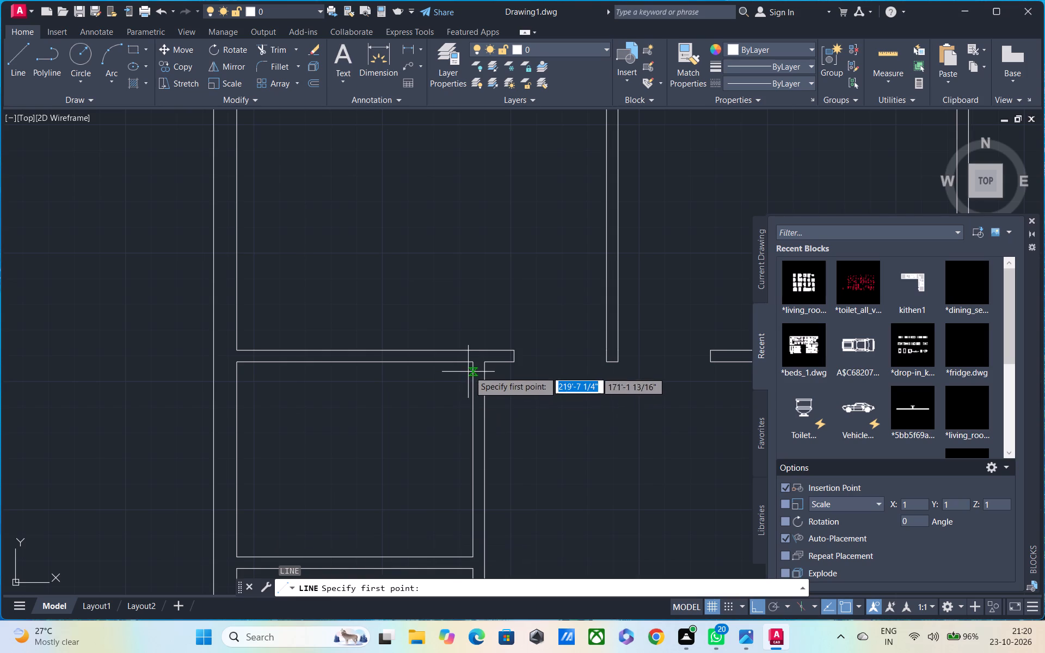
{"action": "left_click", "coordinate": [471, 364]}
{"action": "left_click", "coordinate": [471, 354]}
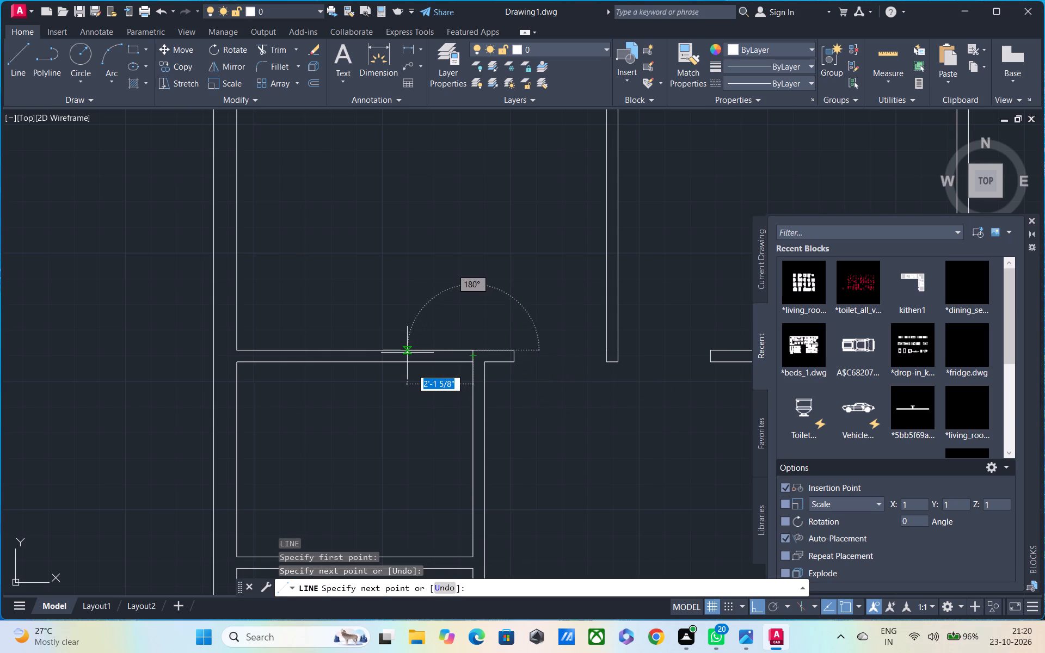
{"action": "type", "text": "2.5'"}
{"action": "key", "text": "Return"}
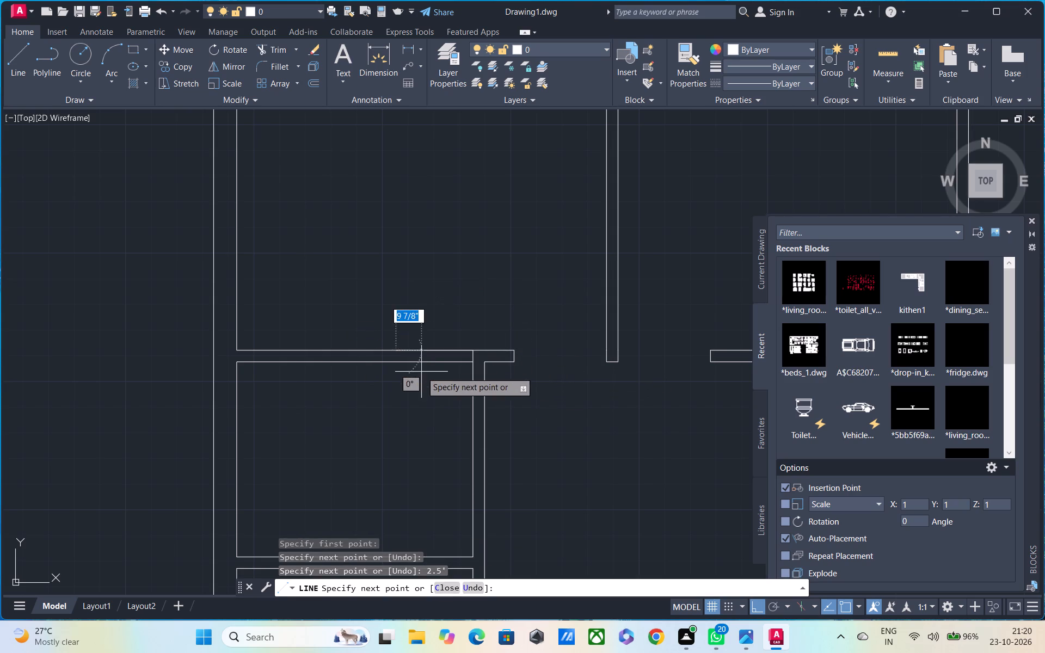
{"action": "scroll", "coordinate": [400, 361], "scroll_direction": "up", "scroll_amount": 4}
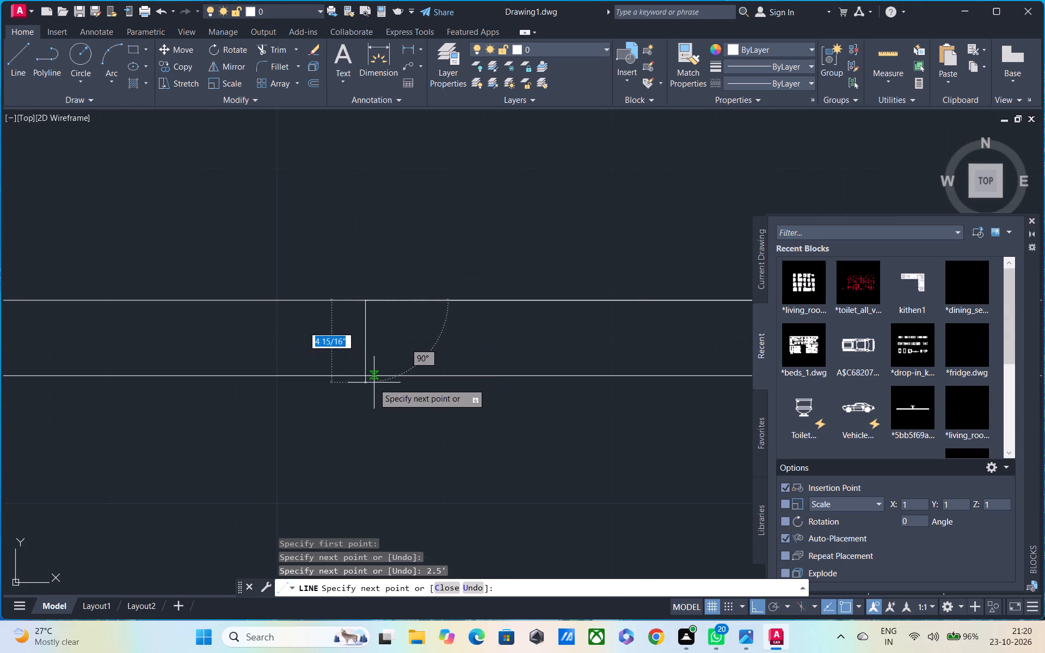
{"action": "left_click", "coordinate": [364, 375]}
{"action": "scroll", "coordinate": [364, 375], "scroll_direction": "down", "scroll_amount": 4}
{"action": "key", "text": "Escape"}
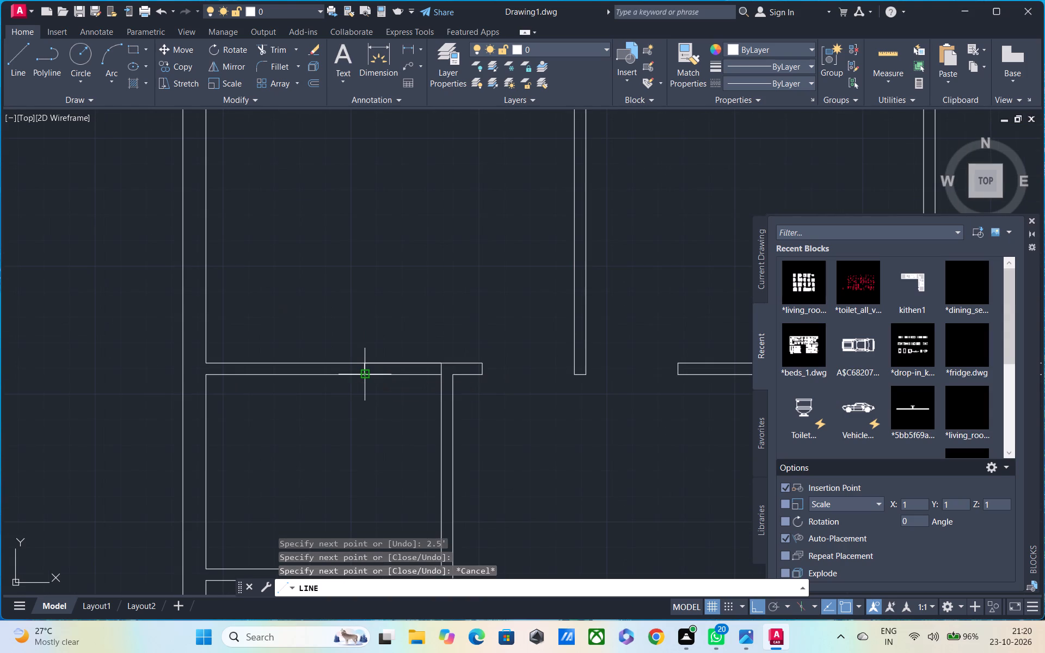
Trim both top wall lines of the upper small left-side room within the marked 2.5' span to open the doorway.
{"action": "type", "text": "TR"}
{"action": "key", "text": "space"}
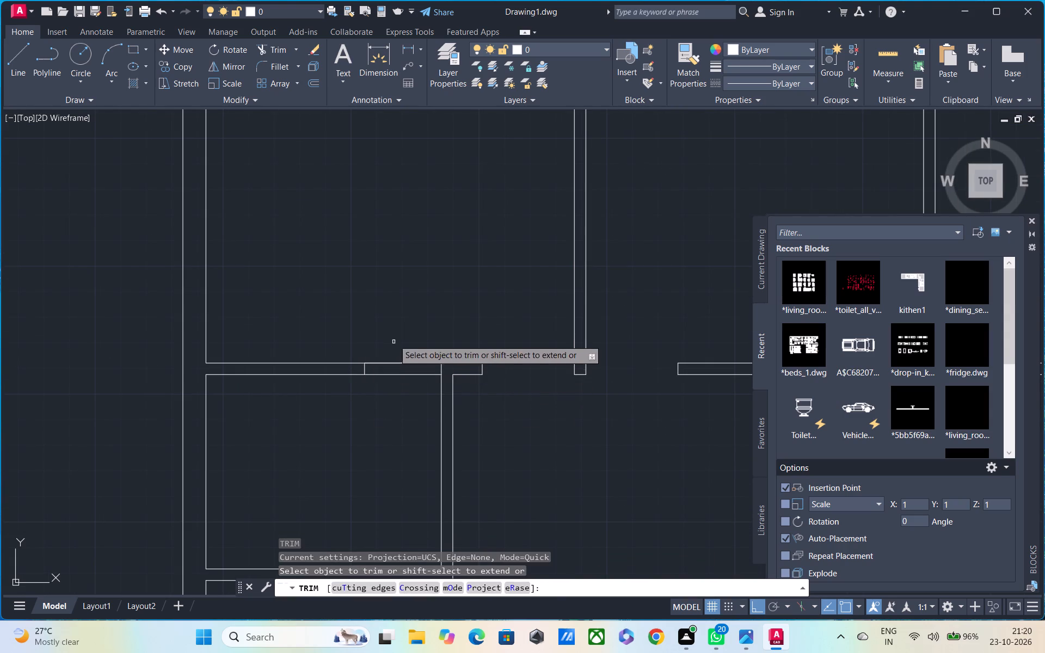
{"action": "left_click_drag", "start_coordinate": [394, 338], "coordinate": [399, 397]}
Examine the whole floor plan, checking the room walls and openings from the top rooms down to the bottom rooms.
{"action": "scroll", "coordinate": [397, 381], "scroll_direction": "down", "scroll_amount": 1}
{"action": "middle_click_drag", "start_coordinate": [397, 377], "coordinate": [399, 287]}
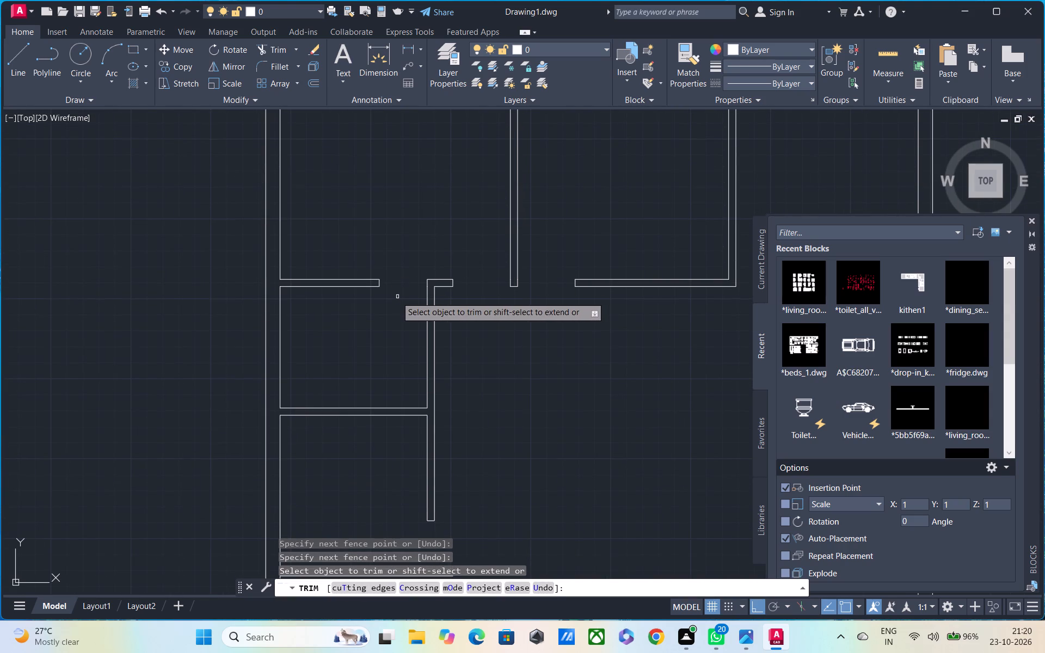
{"action": "middle_click_drag", "start_coordinate": [396, 297], "coordinate": [320, 428]}
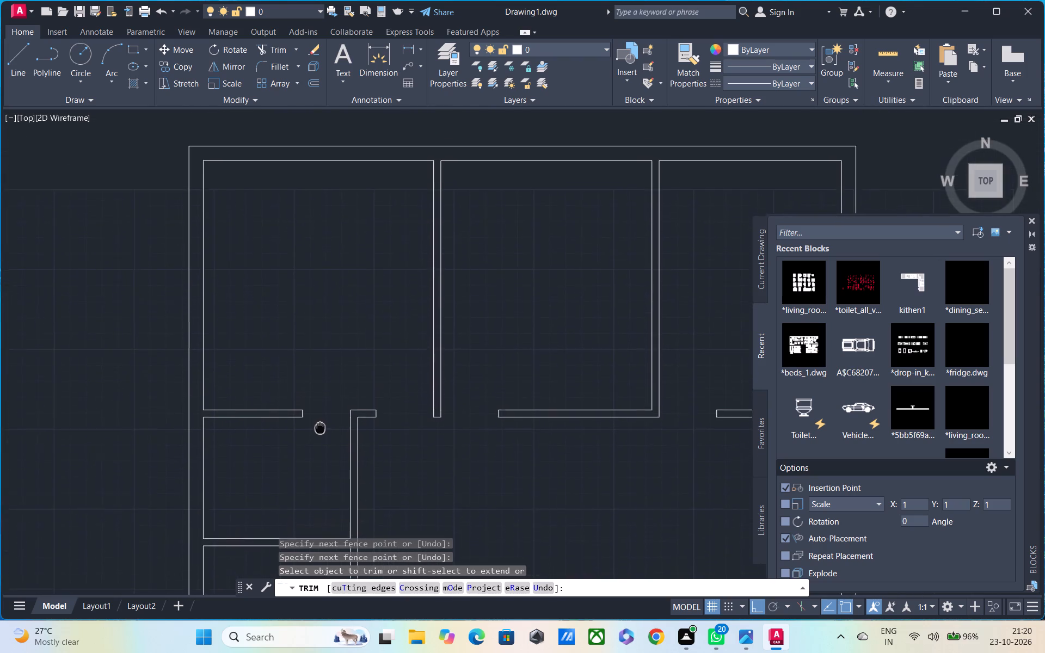
{"action": "middle_click_drag", "start_coordinate": [320, 428], "coordinate": [331, 415]}
{"action": "scroll", "coordinate": [336, 396], "scroll_direction": "down", "scroll_amount": 3}
{"action": "middle_click_drag", "start_coordinate": [353, 402], "coordinate": [368, 293]}
{"action": "scroll", "coordinate": [373, 390], "scroll_direction": "up", "scroll_amount": 3}
{"action": "middle_click_drag", "start_coordinate": [378, 425], "coordinate": [378, 352]}
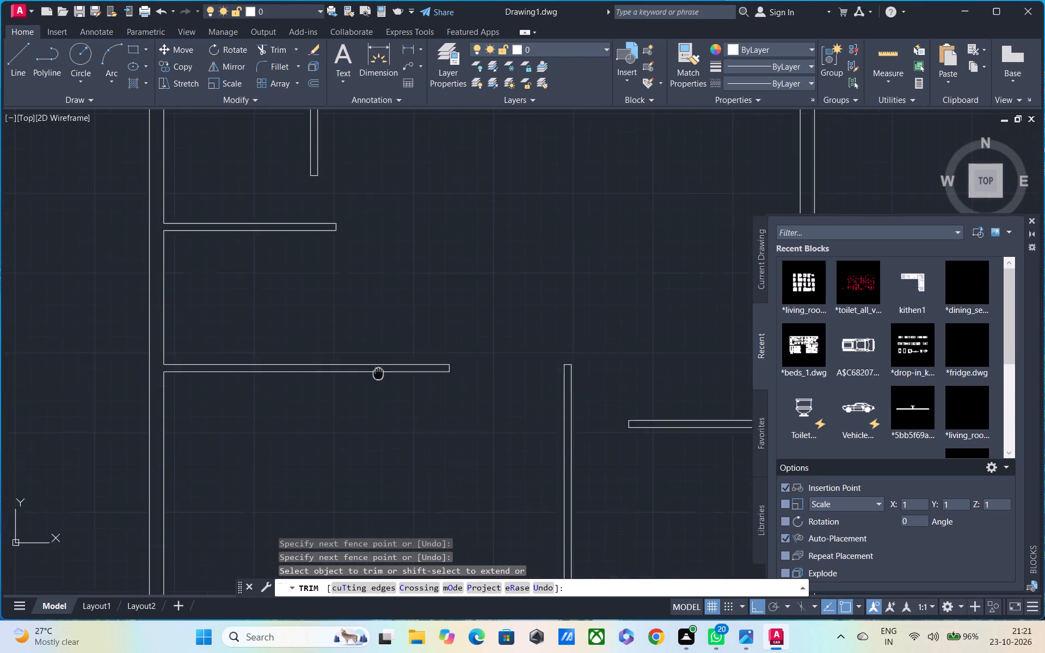
{"action": "middle_click_drag", "start_coordinate": [378, 352], "coordinate": [379, 261]}
{"action": "scroll", "coordinate": [388, 329], "scroll_direction": "down", "scroll_amount": 2}
{"action": "middle_click_drag", "start_coordinate": [397, 365], "coordinate": [353, 306]}
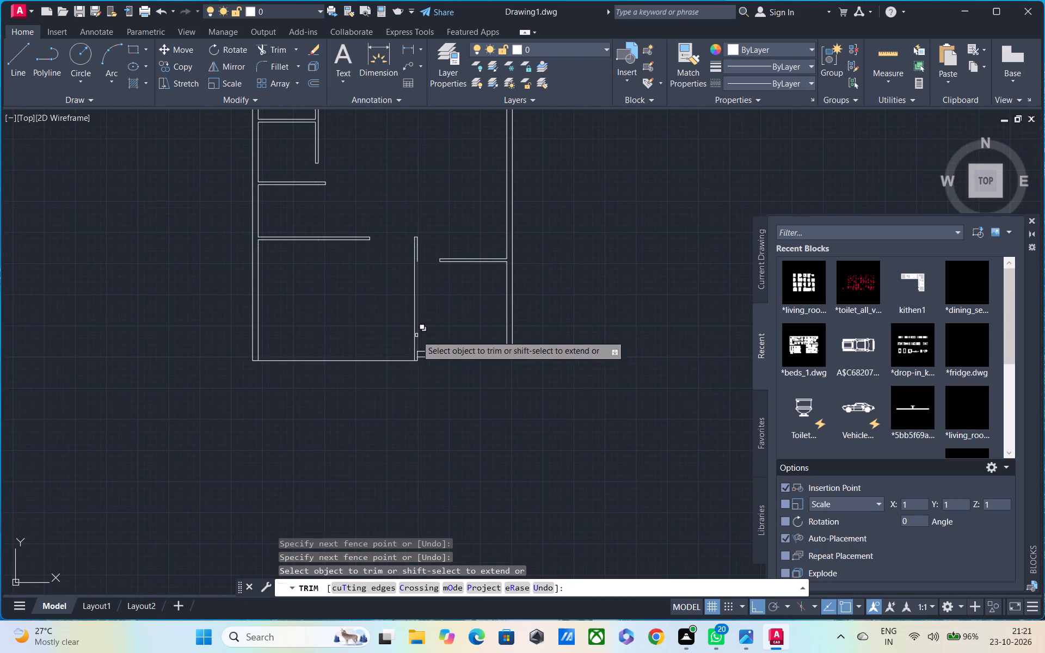
{"action": "middle_click_drag", "start_coordinate": [416, 335], "coordinate": [431, 438]}
{"action": "key", "text": "Escape"}
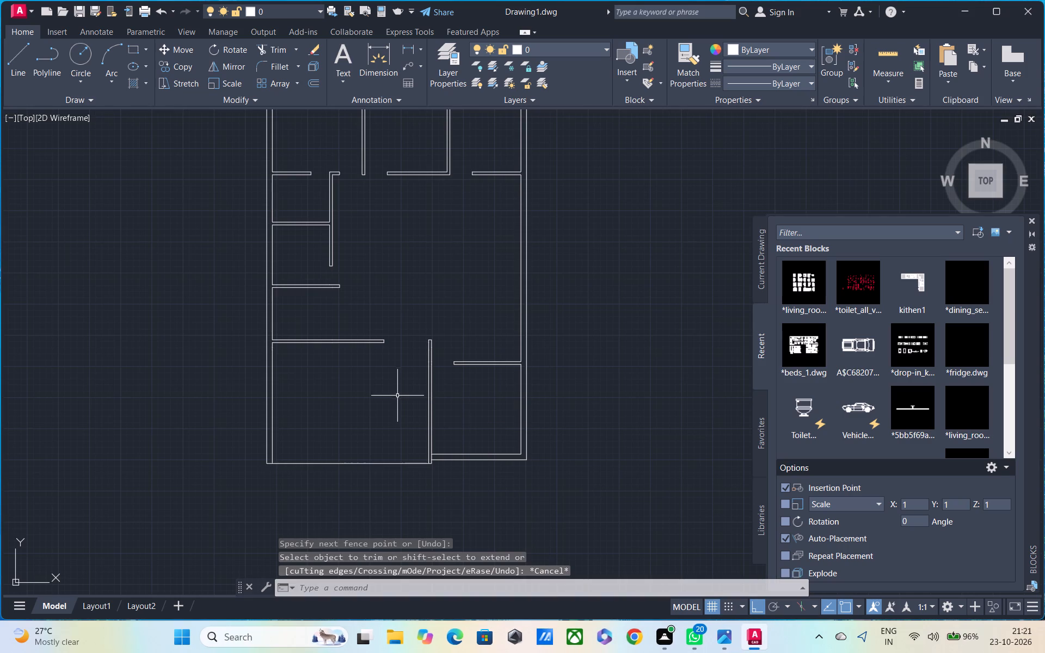
{"action": "middle_click_drag", "start_coordinate": [397, 396], "coordinate": [424, 495]}
{"action": "middle_click_drag", "start_coordinate": [384, 384], "coordinate": [415, 369]}
{"action": "scroll", "coordinate": [328, 377], "scroll_direction": "up", "scroll_amount": 3}
{"action": "middle_click_drag", "start_coordinate": [330, 367], "coordinate": [334, 377]}
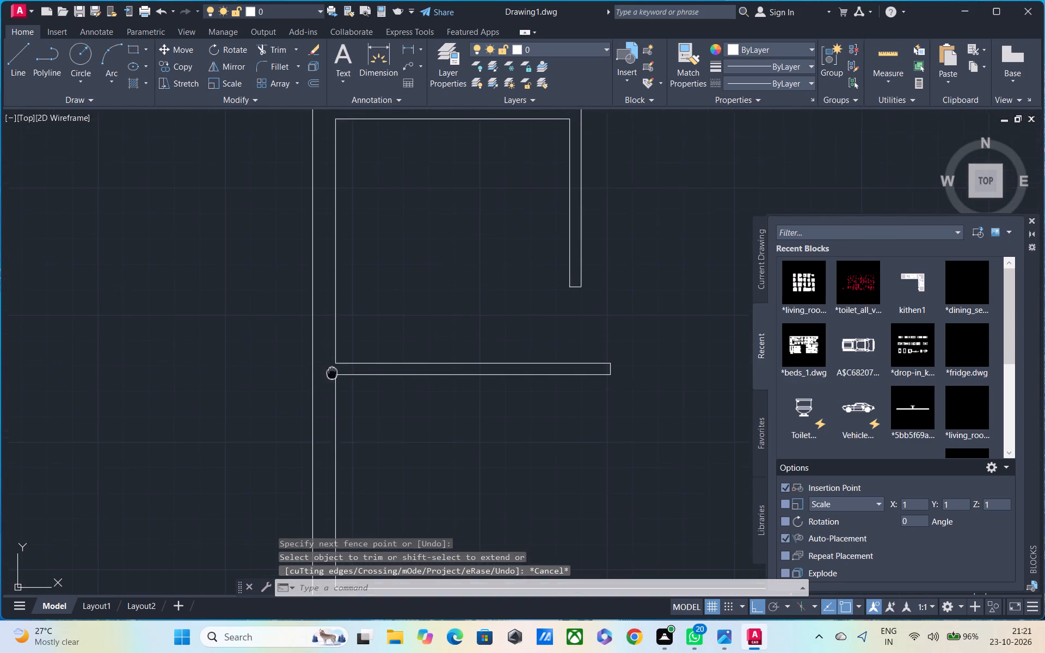
{"action": "middle_click_drag", "start_coordinate": [334, 377], "coordinate": [348, 429]}
{"action": "scroll", "coordinate": [348, 429], "scroll_direction": "down", "scroll_amount": 1}
{"action": "scroll", "coordinate": [356, 386], "scroll_direction": "down", "scroll_amount": 4}
{"action": "scroll", "coordinate": [399, 360], "scroll_direction": "up", "scroll_amount": 2}
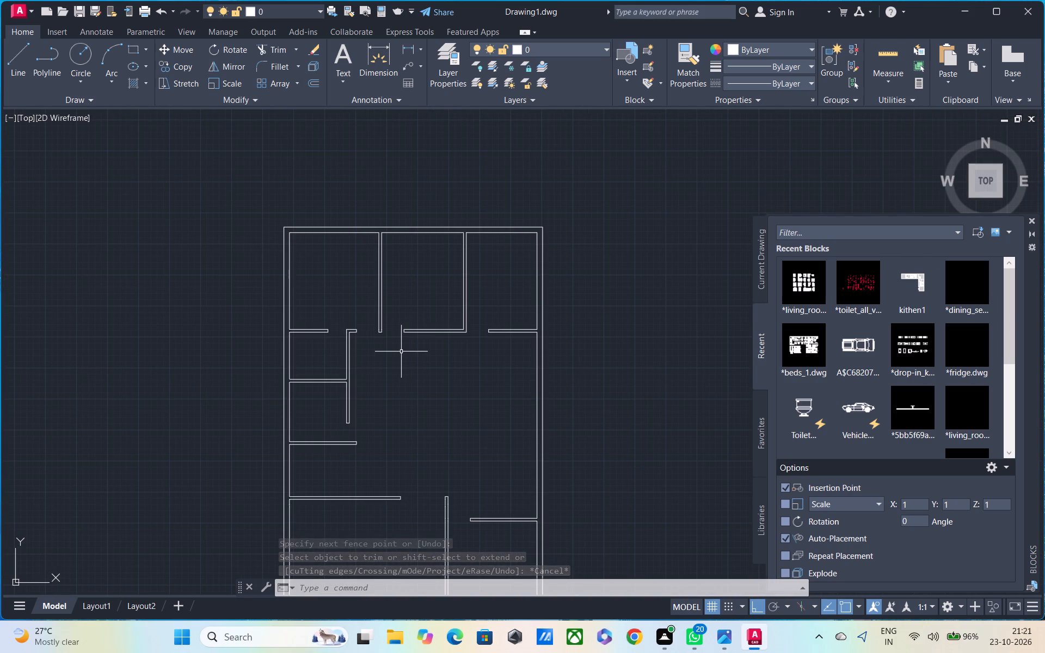
{"action": "middle_click_drag", "start_coordinate": [392, 357], "coordinate": [395, 451]}
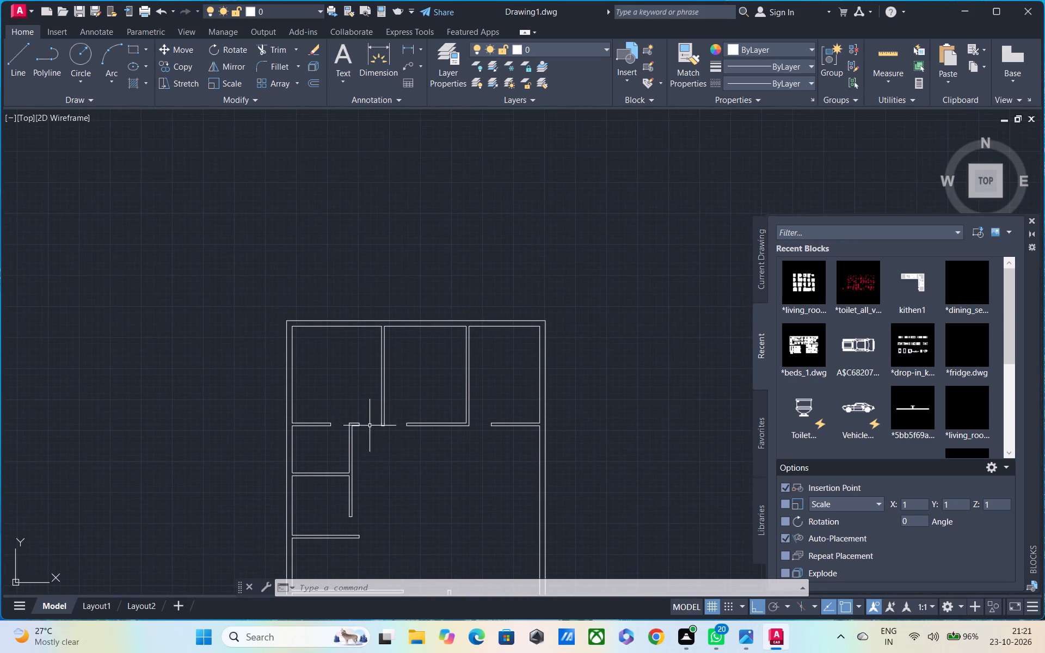
{"action": "scroll", "coordinate": [352, 400], "scroll_direction": "up", "scroll_amount": 2}
{"action": "middle_click_drag", "start_coordinate": [355, 403], "coordinate": [359, 347]}
{"action": "scroll", "coordinate": [358, 343], "scroll_direction": "down", "scroll_amount": 1}
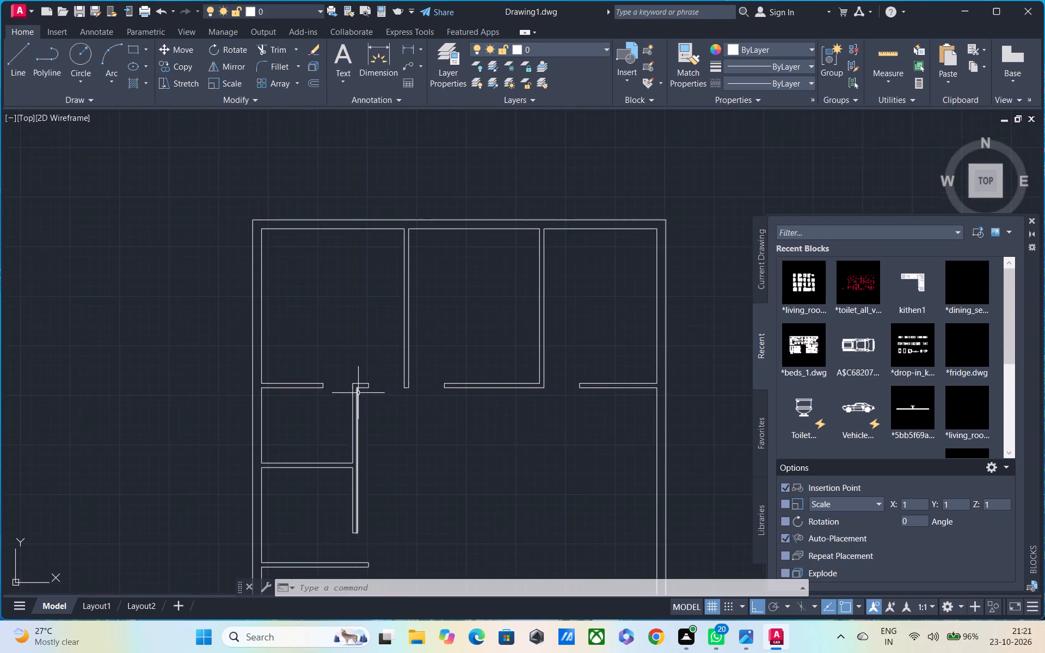
{"action": "middle_click_drag", "start_coordinate": [360, 389], "coordinate": [365, 230]}
{"action": "middle_click_drag", "start_coordinate": [386, 457], "coordinate": [386, 254]}
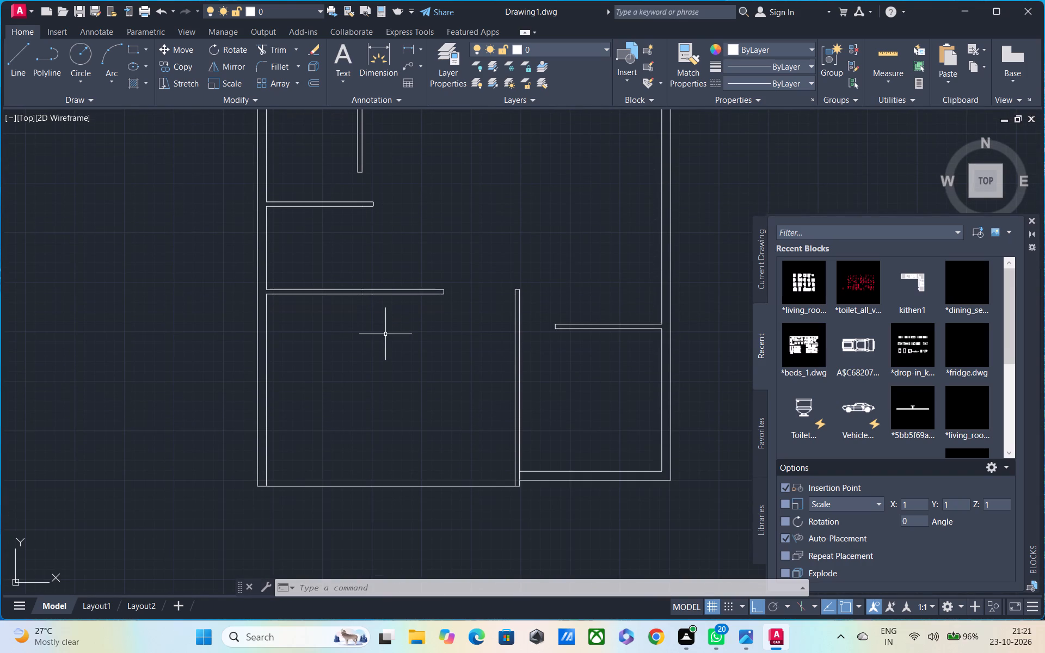
Draw a 3' wide, 1' deep step outline outside the large bottom-left room's bottom wall, starting at its right wall's inner face.
{"action": "key", "text": "l"}
{"action": "key", "text": "space"}
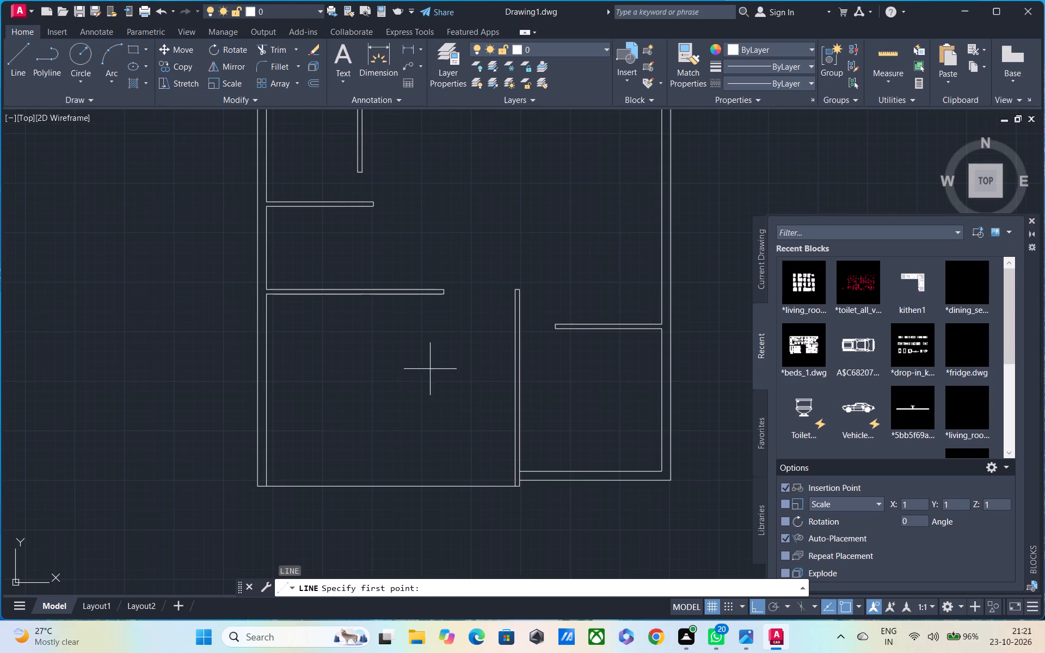
{"action": "scroll", "coordinate": [515, 504], "scroll_direction": "up", "scroll_amount": 2}
{"action": "middle_click_drag", "start_coordinate": [521, 479], "coordinate": [535, 419]}
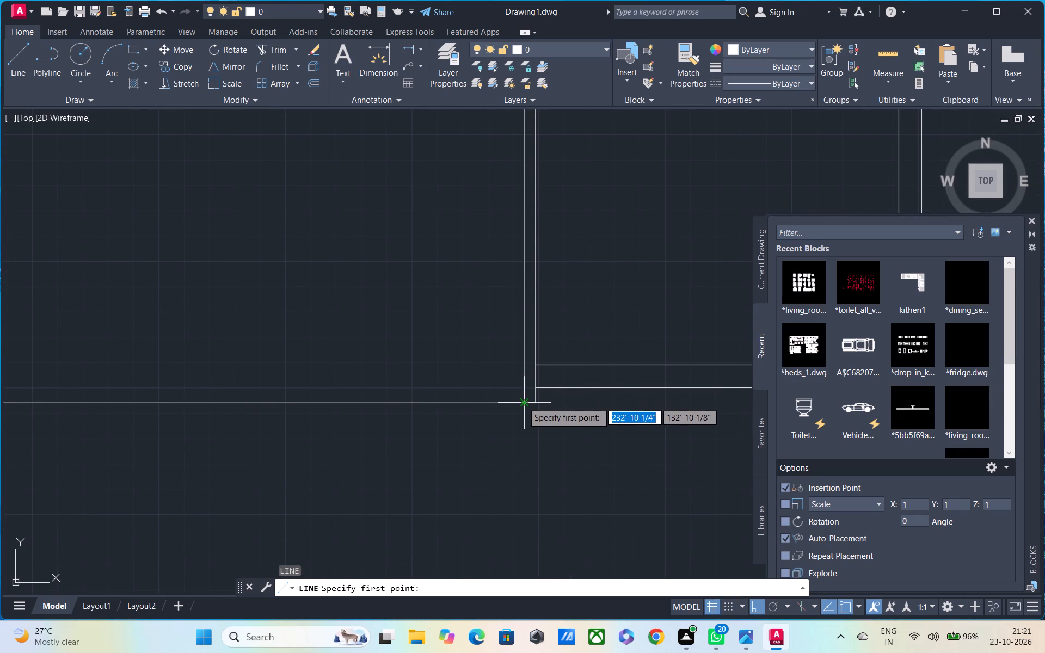
{"action": "left_click", "coordinate": [522, 402]}
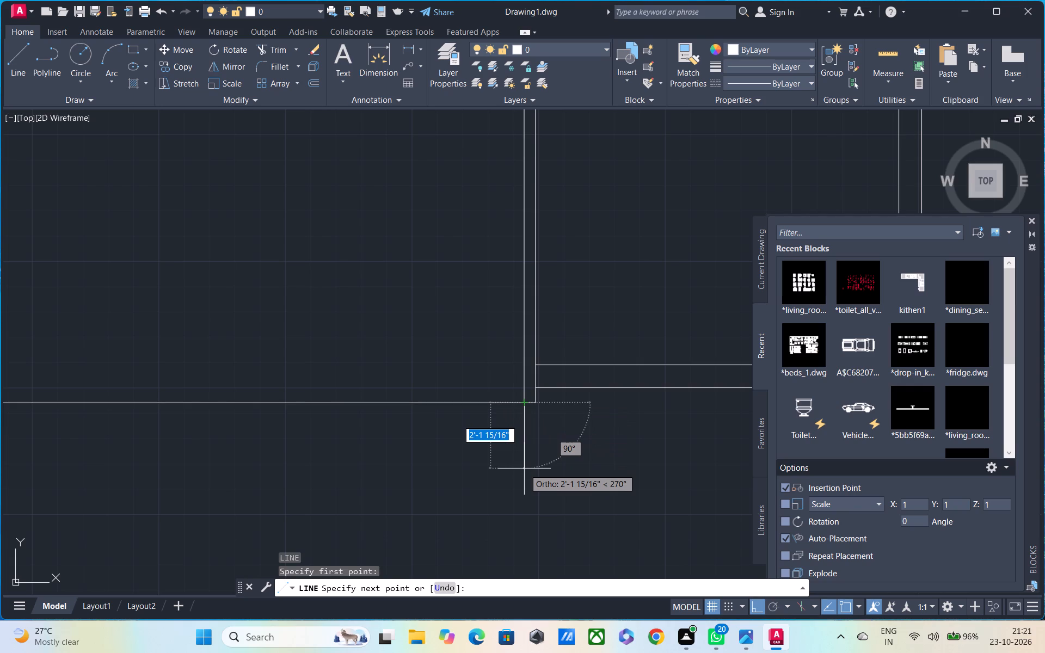
{"action": "type", "text": "1'"}
{"action": "key", "text": "Return"}
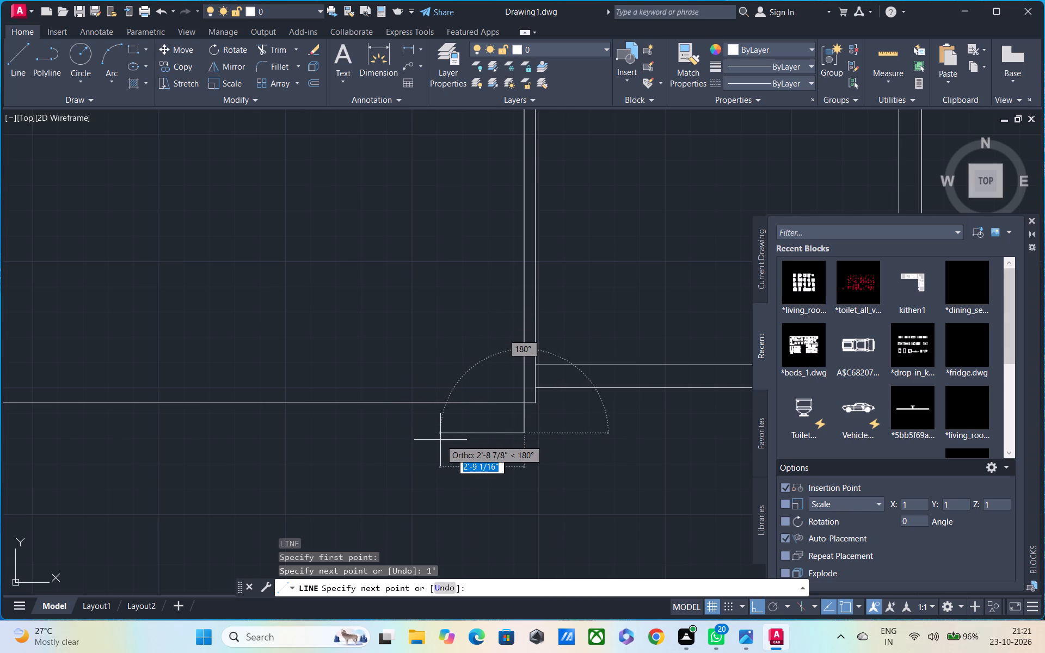
{"action": "type", "text": "3'"}
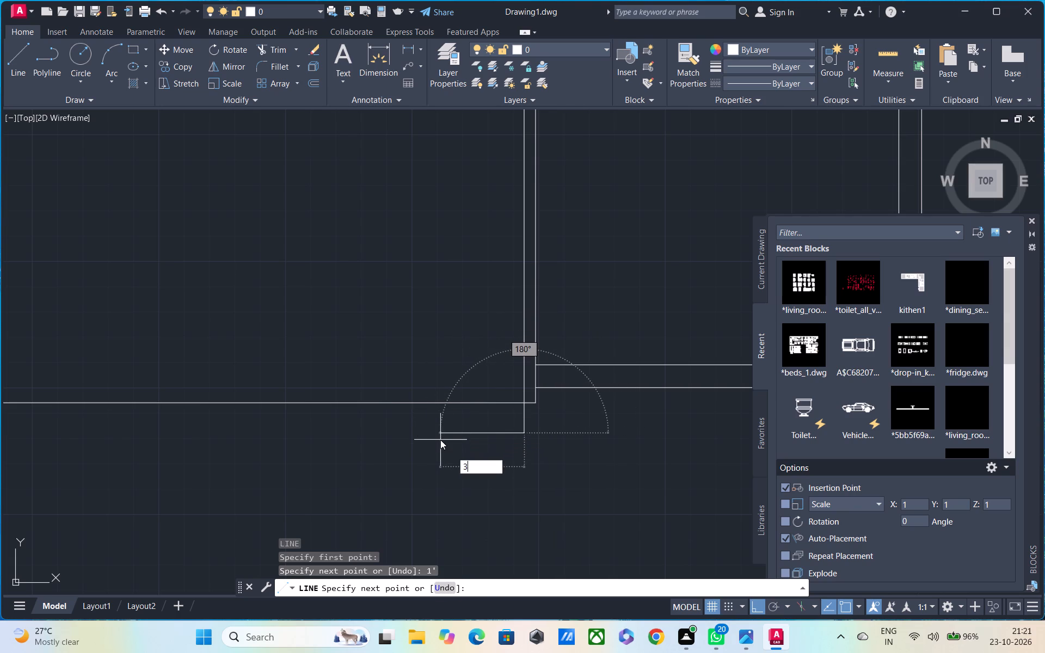
{"action": "key", "text": "Return"}
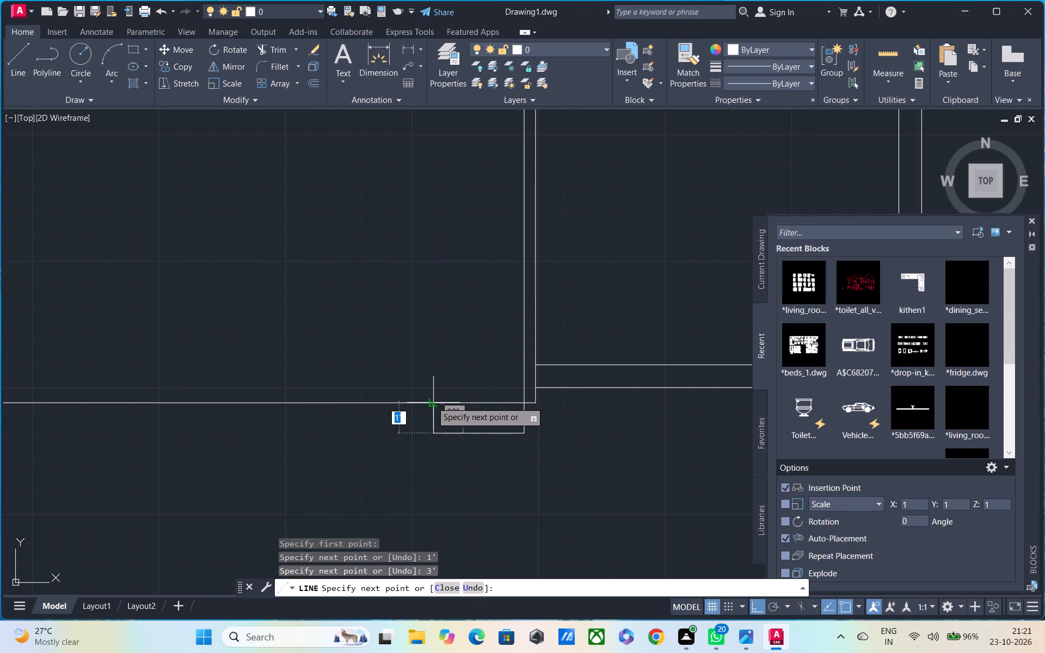
{"action": "scroll", "coordinate": [434, 404], "scroll_direction": "up", "scroll_amount": 1}
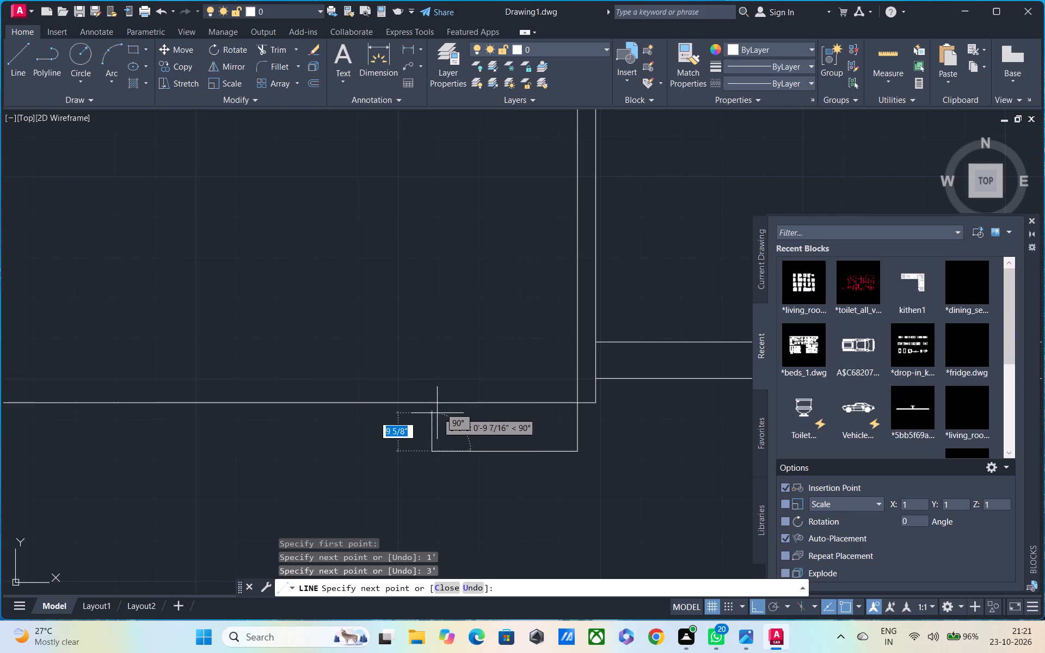
{"action": "left_click", "coordinate": [438, 391]}
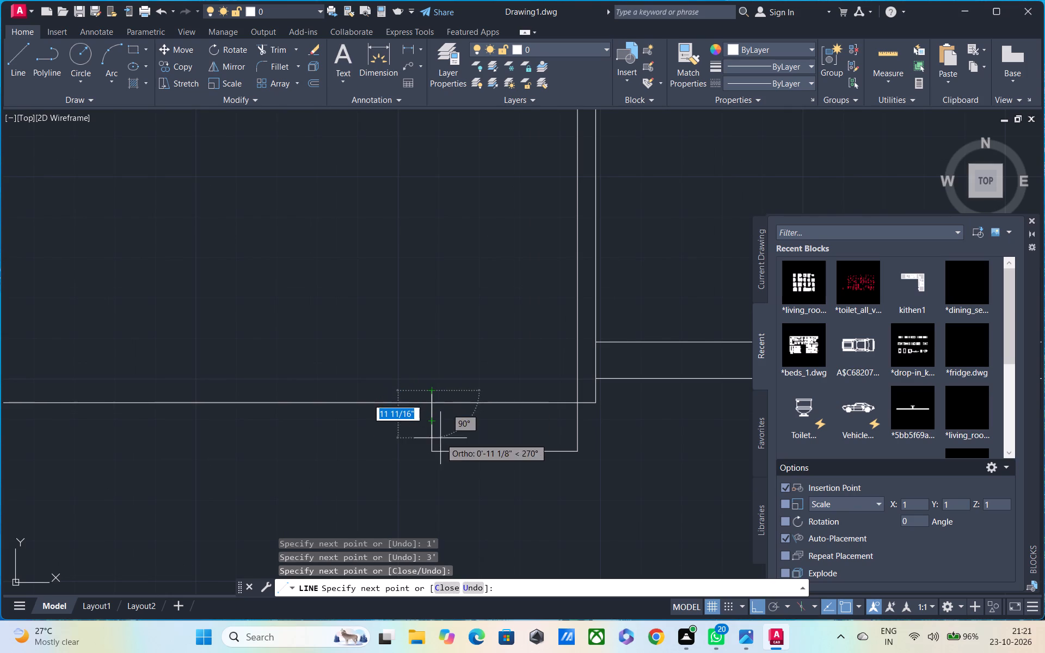
{"action": "key", "text": "ctrl+z"}
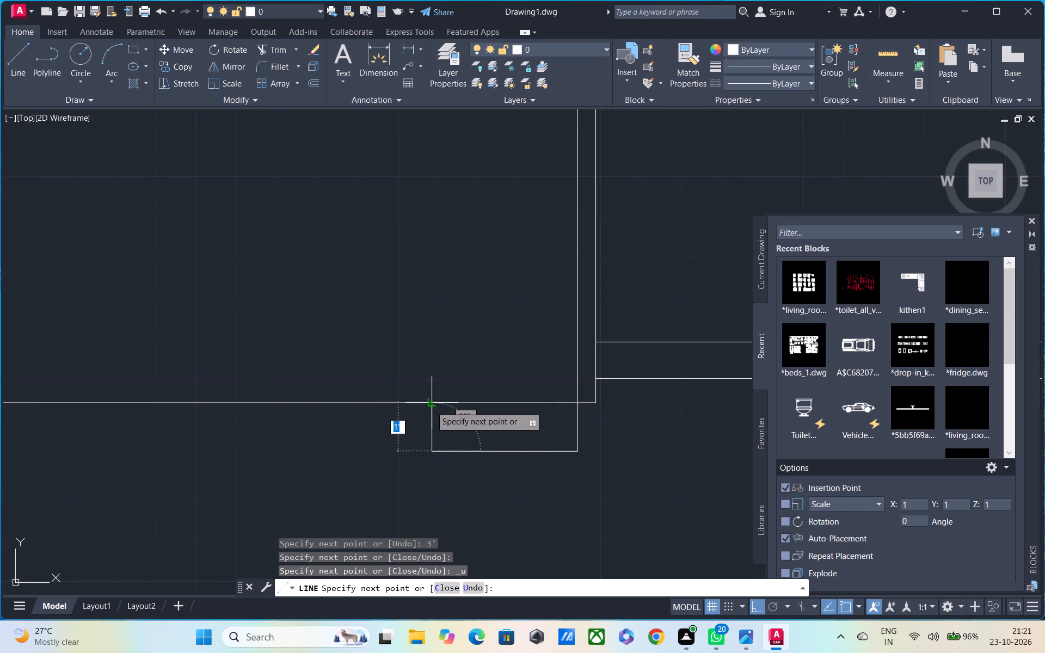
{"action": "left_click", "coordinate": [431, 406]}
{"action": "key", "text": "space"}
Draw a second 1' deep step directly below the first entrance step, matching its 3' width.
{"action": "middle_click_drag", "start_coordinate": [450, 443], "coordinate": [381, 391]}
{"action": "scroll", "coordinate": [377, 388], "scroll_direction": "up", "scroll_amount": 1}
{"action": "scroll", "coordinate": [374, 386], "scroll_direction": "down", "scroll_amount": 2}
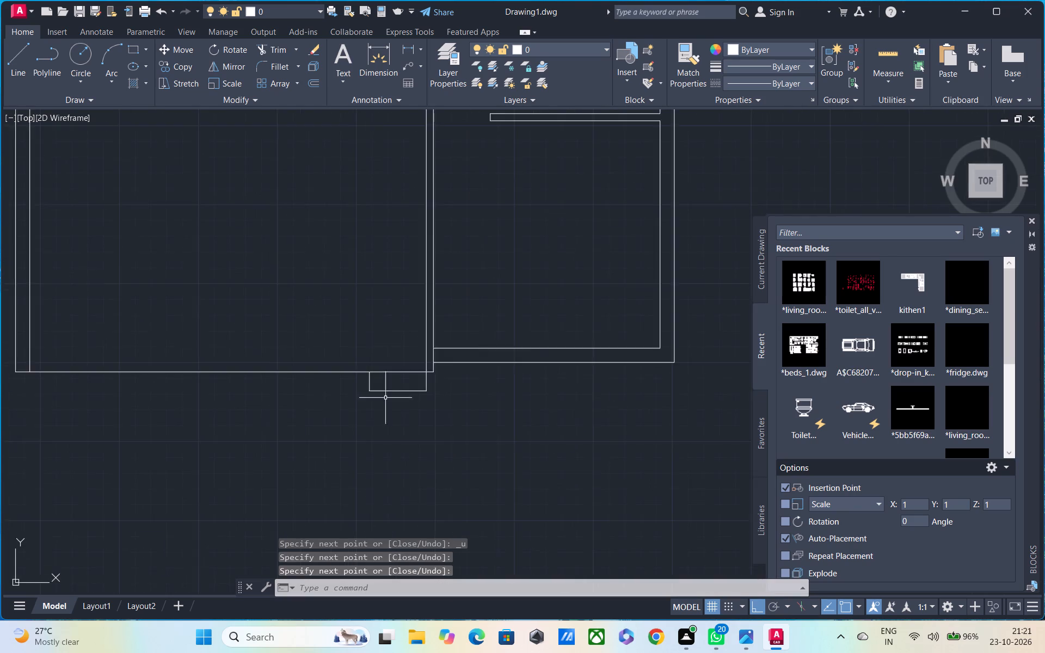
{"action": "scroll", "coordinate": [389, 398], "scroll_direction": "down", "scroll_amount": 2}
{"action": "middle_click_drag", "start_coordinate": [411, 429], "coordinate": [432, 502]}
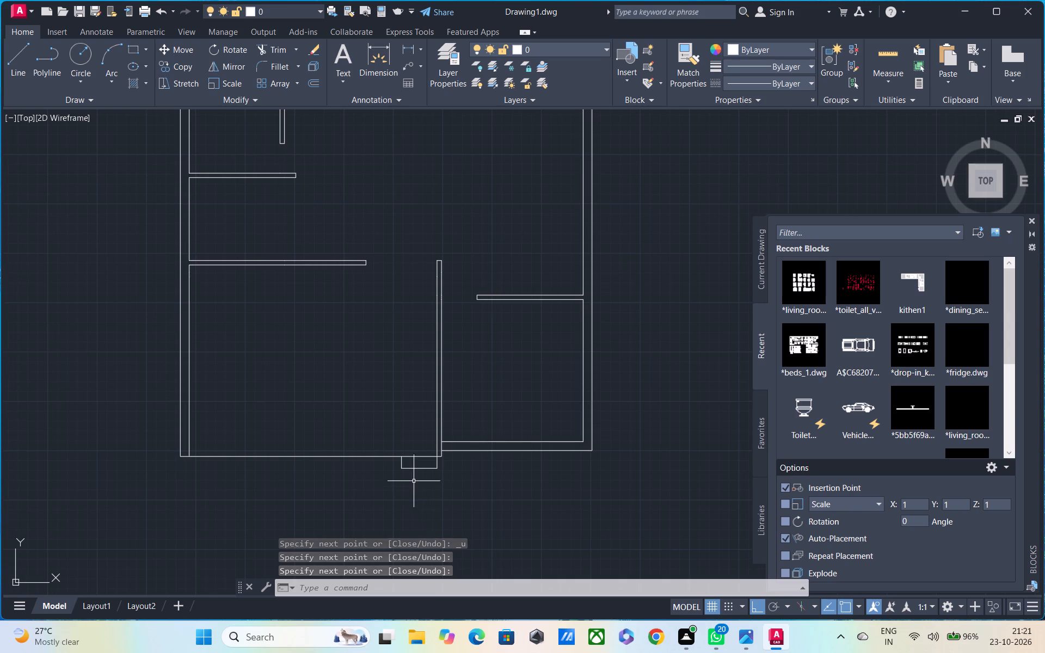
{"action": "middle_click_drag", "start_coordinate": [410, 415], "coordinate": [397, 383]}
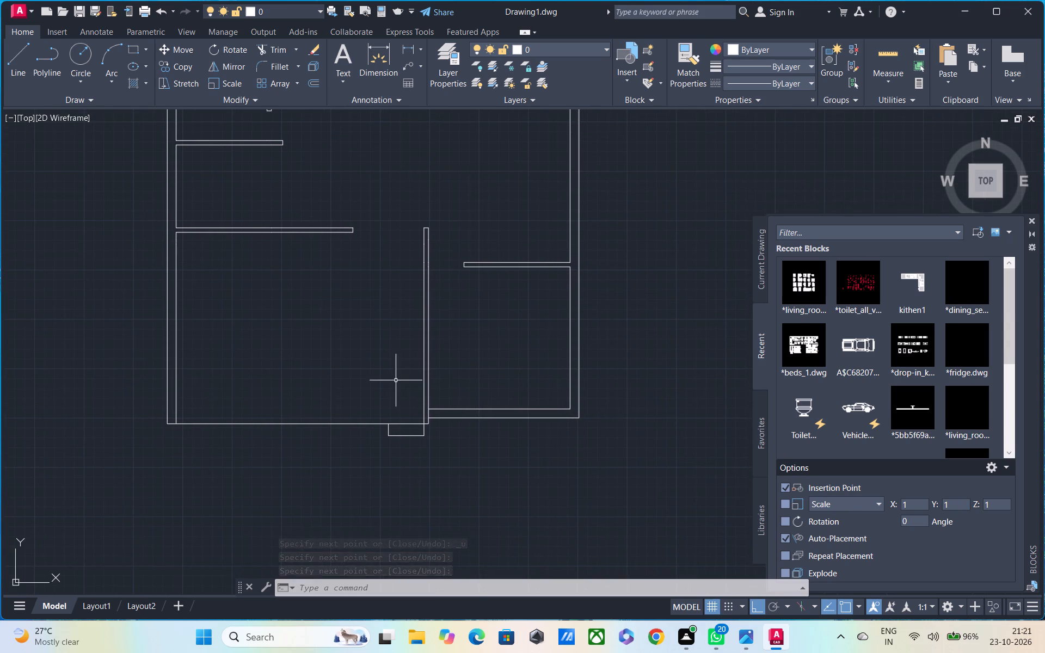
{"action": "key", "text": "l"}
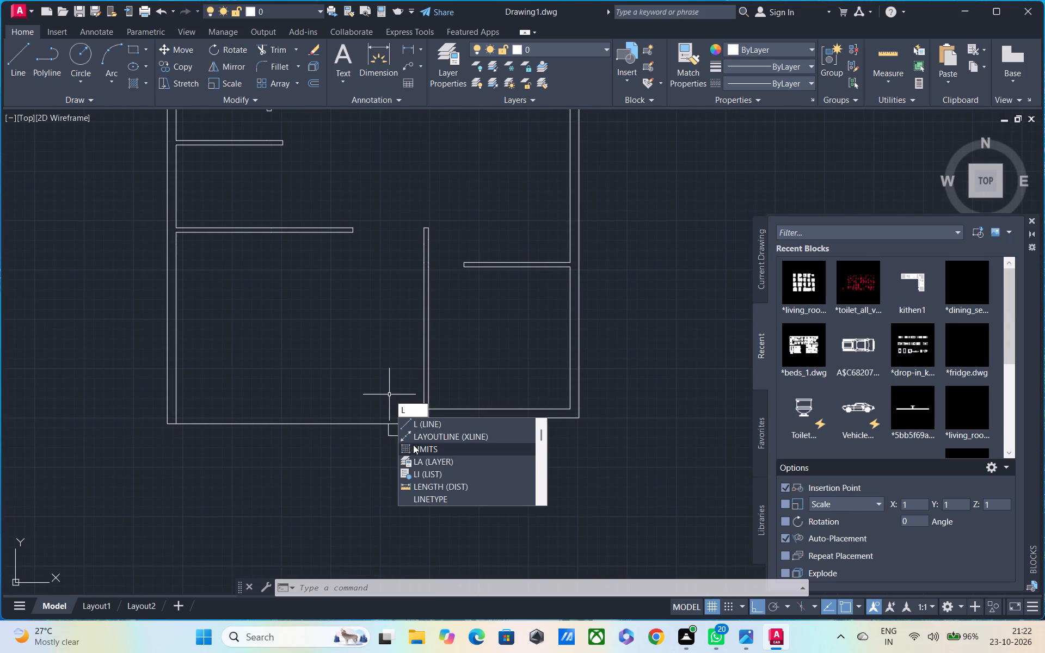
{"action": "key", "text": "space"}
{"action": "left_click", "coordinate": [425, 438]}
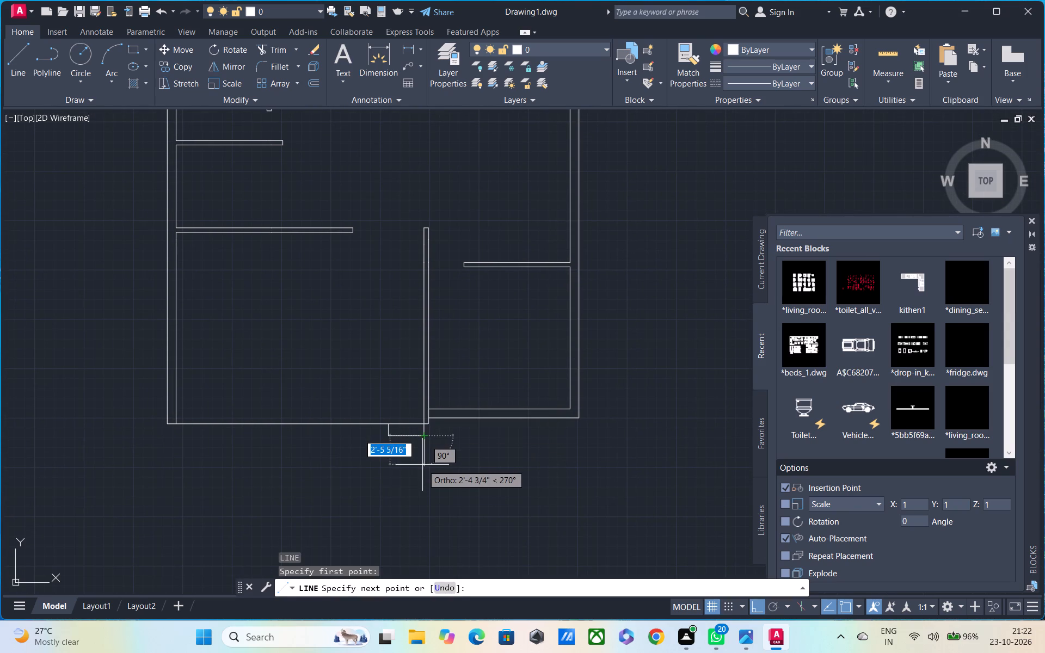
{"action": "type", "text": "1'"}
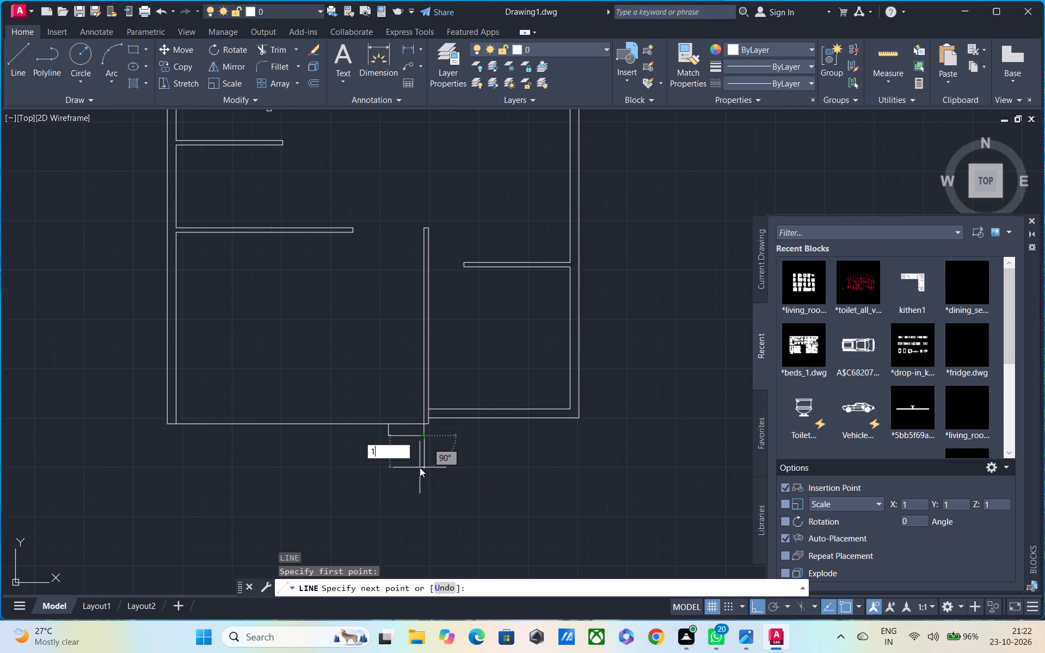
{"action": "key", "text": "Return"}
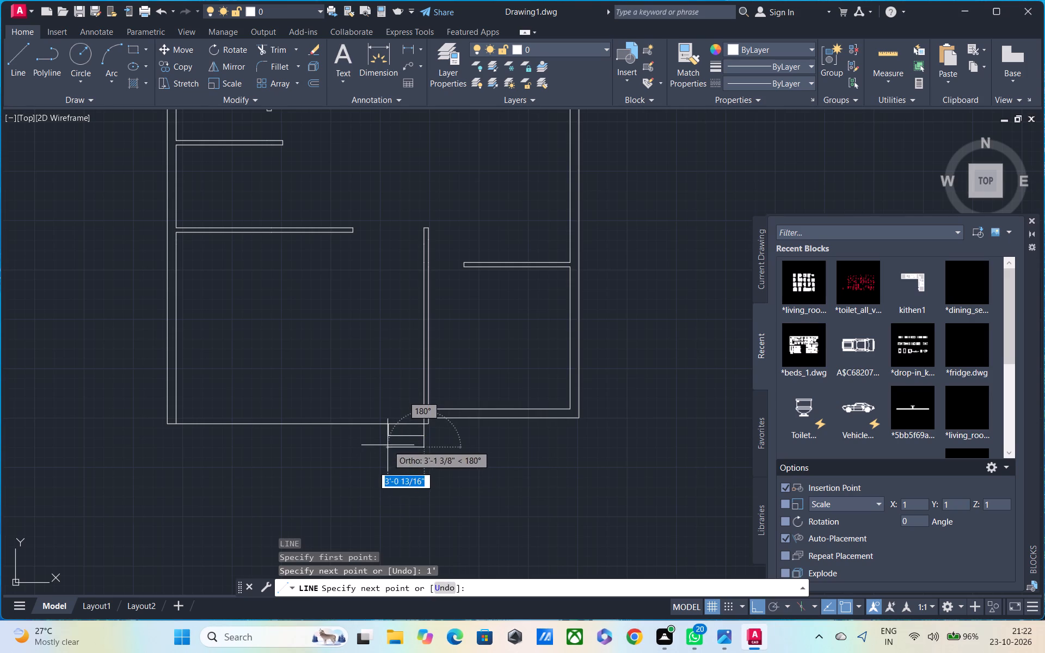
{"action": "left_click", "coordinate": [389, 448]}
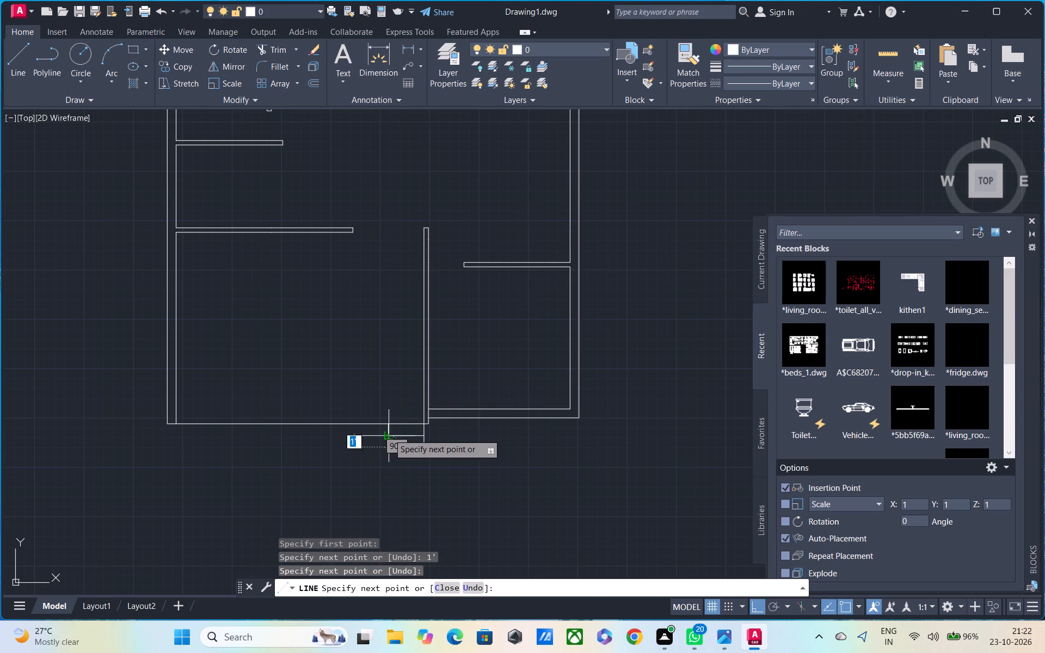
{"action": "left_click", "coordinate": [389, 433]}
{"action": "key", "text": "Escape"}
Examine the whole floor plan, from the entrance steps up to the door openings of the top rooms.
{"action": "middle_click_drag", "start_coordinate": [389, 435], "coordinate": [462, 445]}
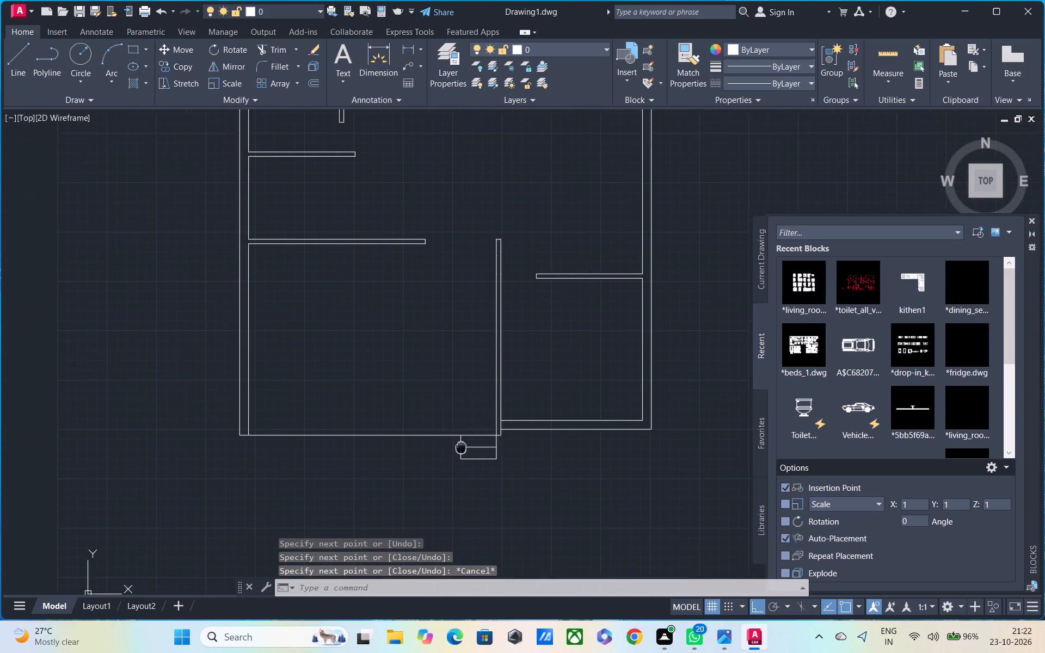
{"action": "middle_click_drag", "start_coordinate": [462, 445], "coordinate": [467, 439]}
{"action": "scroll", "coordinate": [469, 417], "scroll_direction": "down", "scroll_amount": 3}
{"action": "middle_click_drag", "start_coordinate": [469, 401], "coordinate": [481, 348]}
{"action": "scroll", "coordinate": [449, 360], "scroll_direction": "up", "scroll_amount": 2}
{"action": "middle_click_drag", "start_coordinate": [439, 360], "coordinate": [452, 367]}
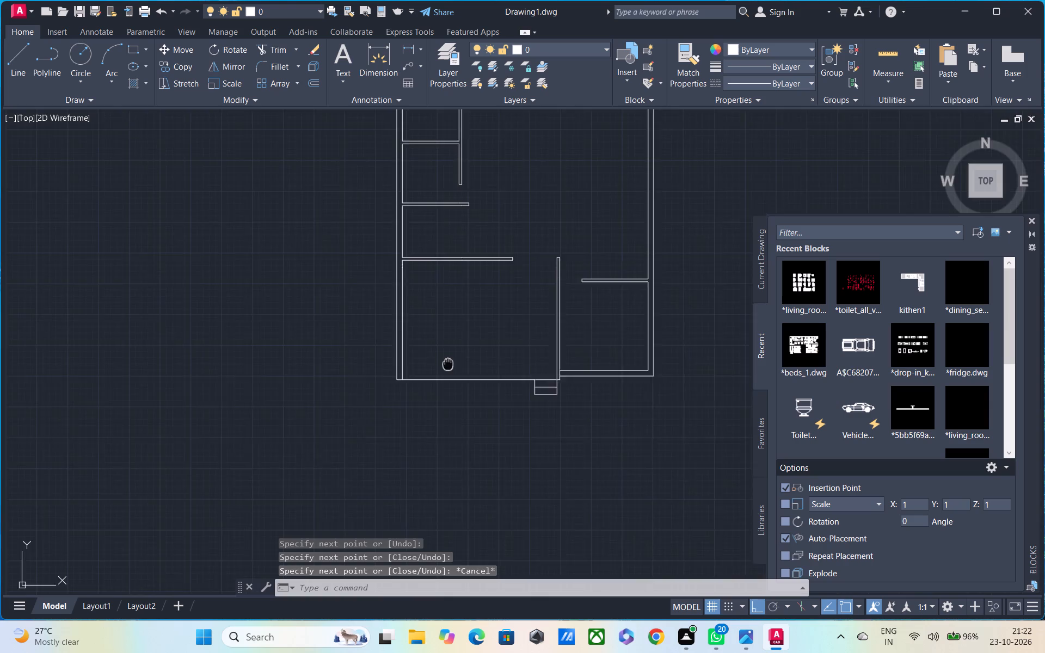
{"action": "middle_click_drag", "start_coordinate": [452, 367], "coordinate": [511, 416]}
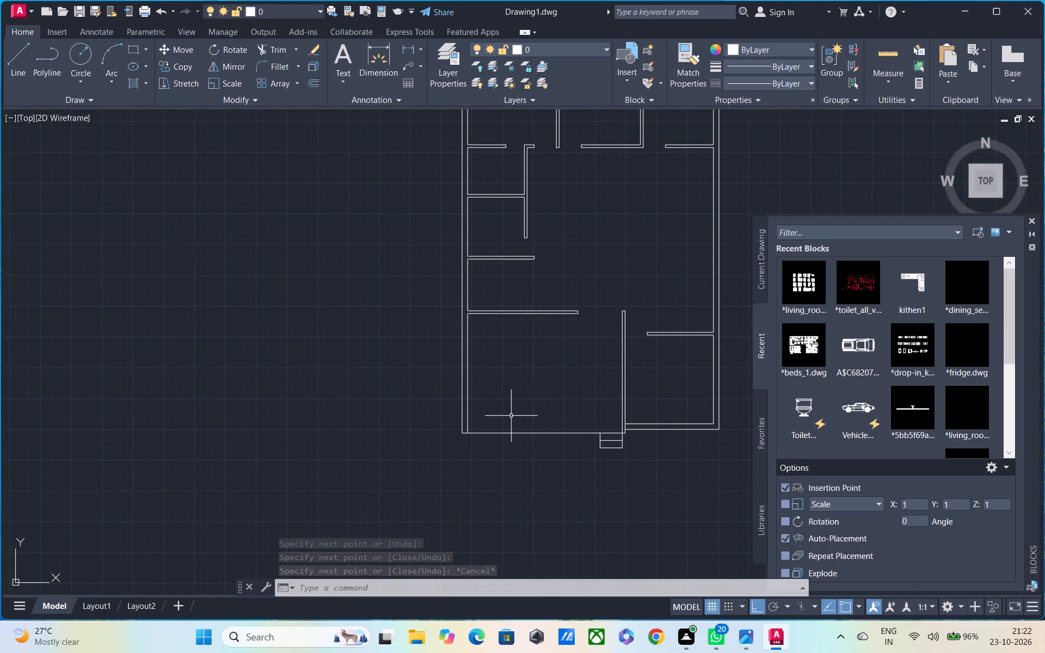
{"action": "middle_click_drag", "start_coordinate": [511, 416], "coordinate": [475, 479]}
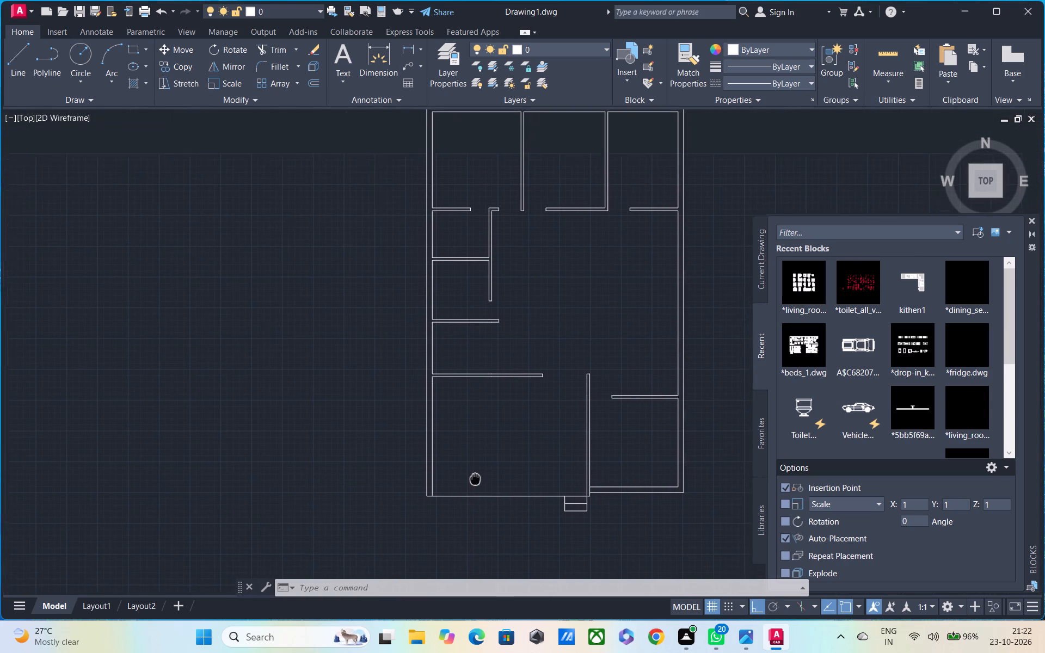
{"action": "middle_click_drag", "start_coordinate": [475, 479], "coordinate": [468, 483]}
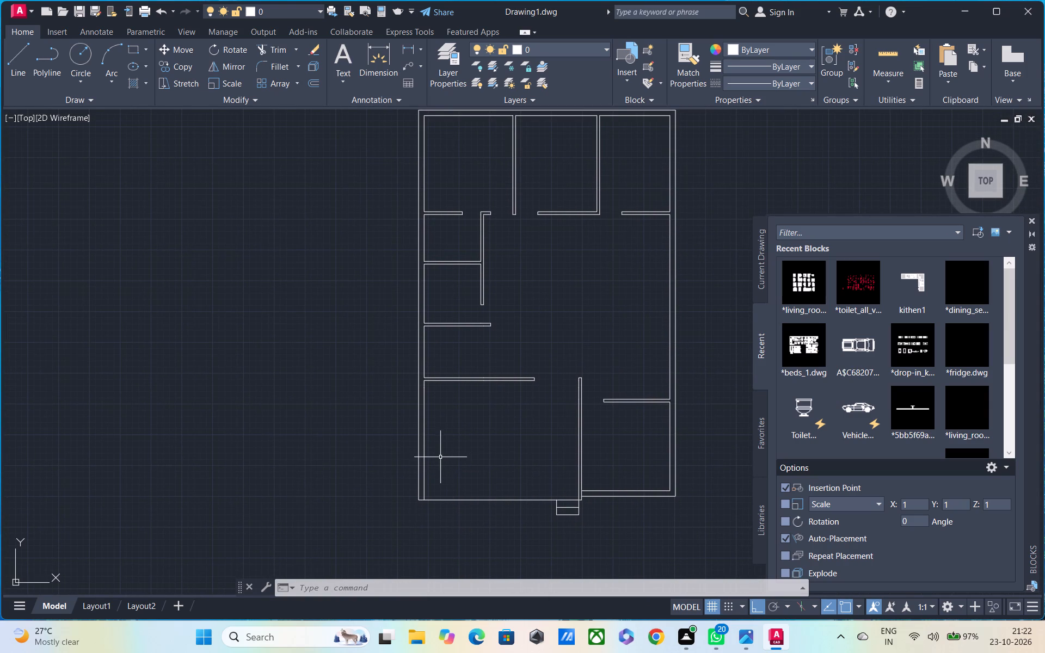
{"action": "middle_click_drag", "start_coordinate": [440, 457], "coordinate": [421, 522]}
{"action": "scroll", "coordinate": [476, 305], "scroll_direction": "up", "scroll_amount": 2}
{"action": "middle_click_drag", "start_coordinate": [479, 274], "coordinate": [488, 361]}
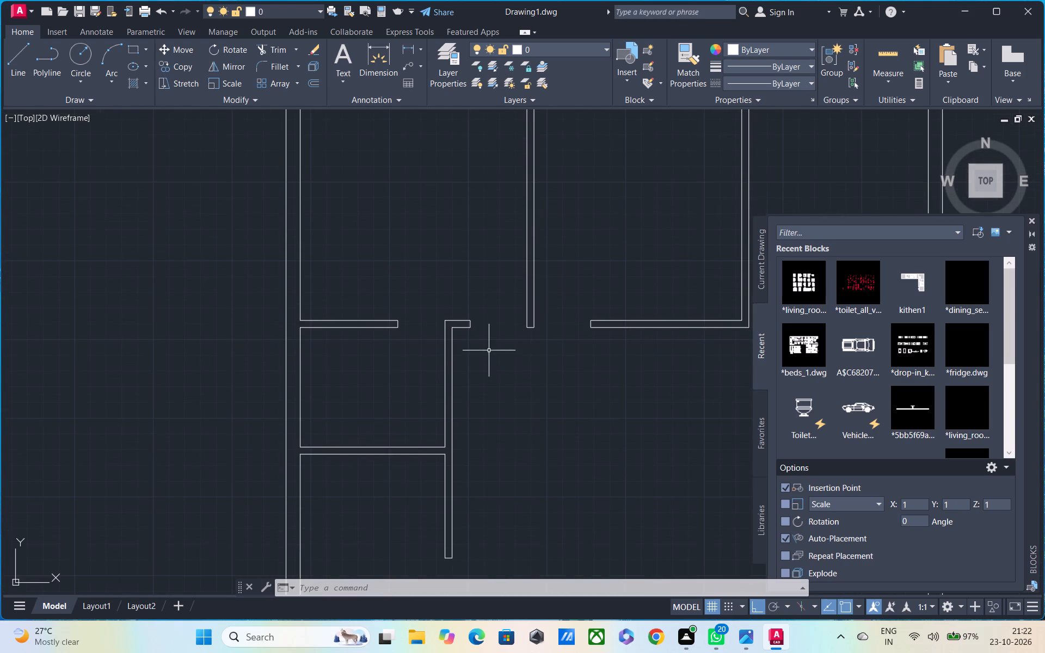
{"action": "scroll", "coordinate": [489, 350], "scroll_direction": "down", "scroll_amount": 2}
{"action": "middle_click_drag", "start_coordinate": [489, 345], "coordinate": [505, 219]}
Draw a circle of 3' radius in the empty space left of the floor plan.
{"action": "key", "text": "c"}
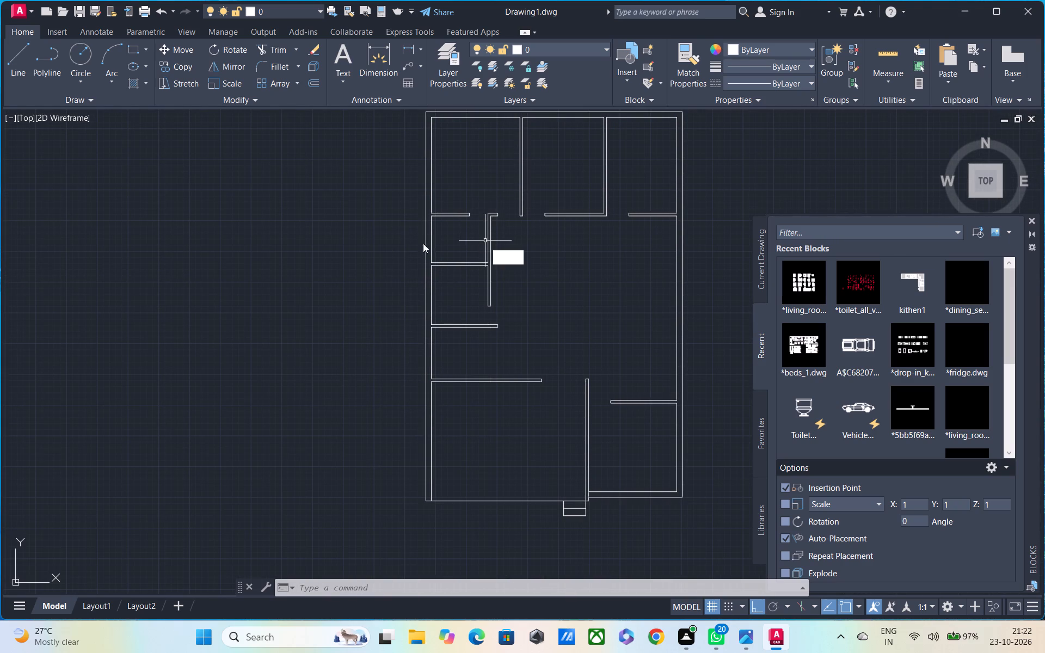
{"action": "key", "text": "space"}
{"action": "left_click", "coordinate": [228, 207]}
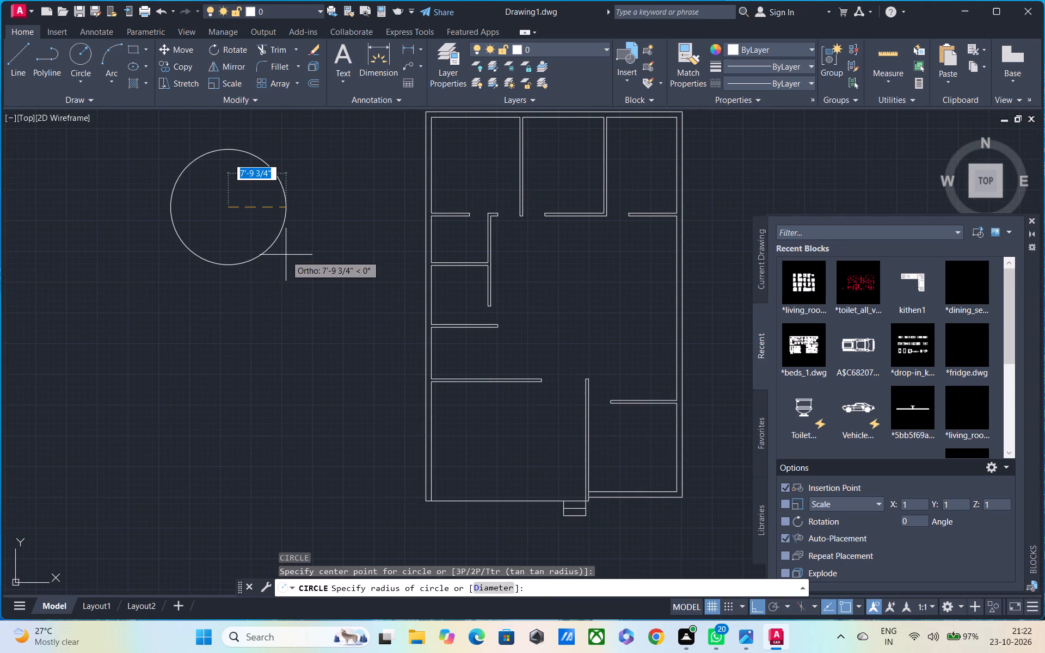
{"action": "type", "text": "3'"}
{"action": "key", "text": "Return"}
Draw a horizontal and a vertical diameter line across the 3' radius circle, between its quadrant points.
{"action": "key", "text": "l"}
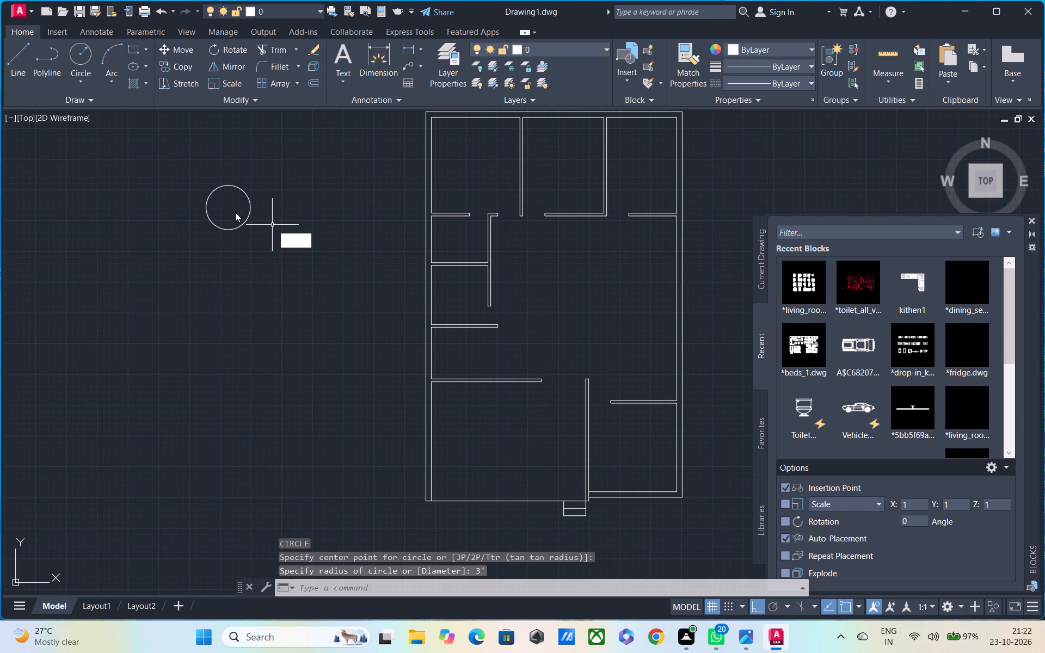
{"action": "key", "text": "space"}
{"action": "scroll", "coordinate": [206, 203], "scroll_direction": "up", "scroll_amount": 2}
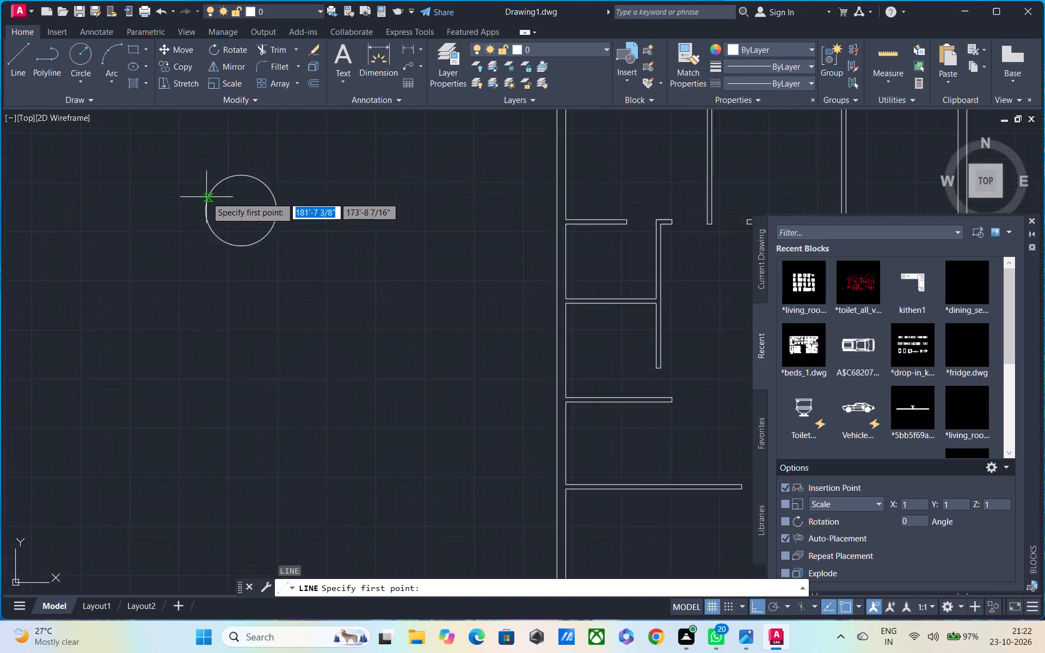
{"action": "scroll", "coordinate": [206, 197], "scroll_direction": "up", "scroll_amount": 1}
{"action": "left_click", "coordinate": [204, 231]}
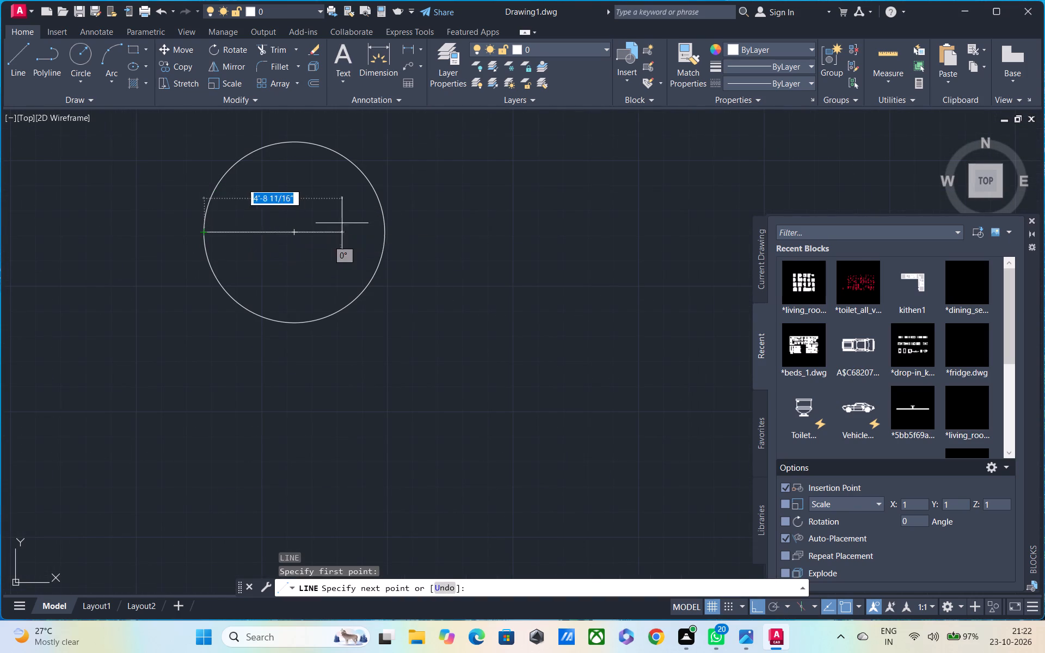
{"action": "left_click", "coordinate": [384, 232]}
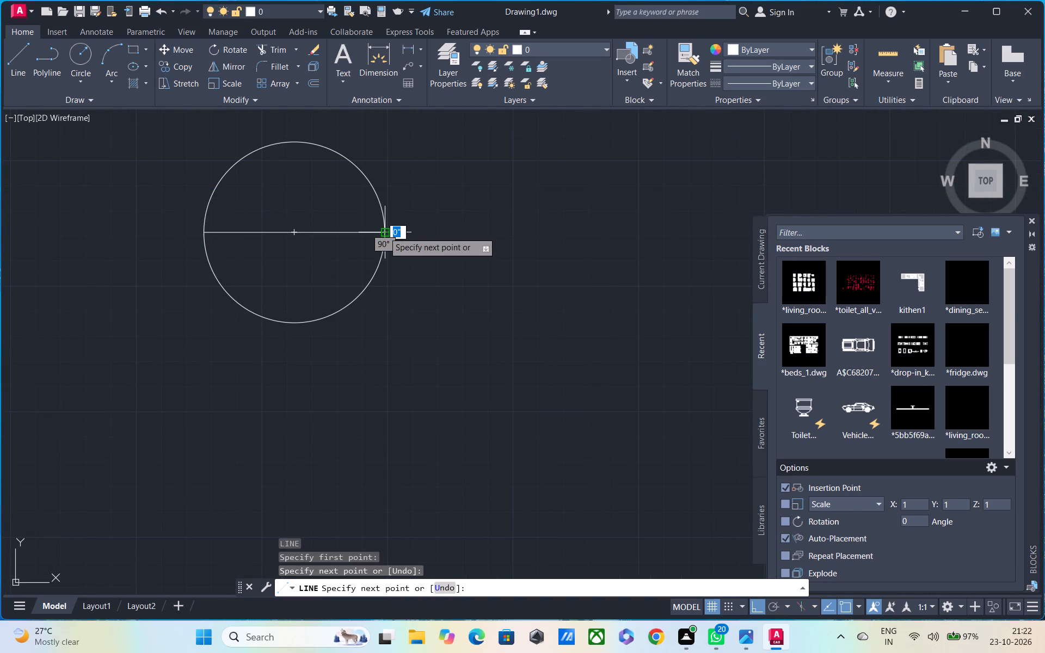
{"action": "key", "text": "space"}
{"action": "key", "text": "l"}
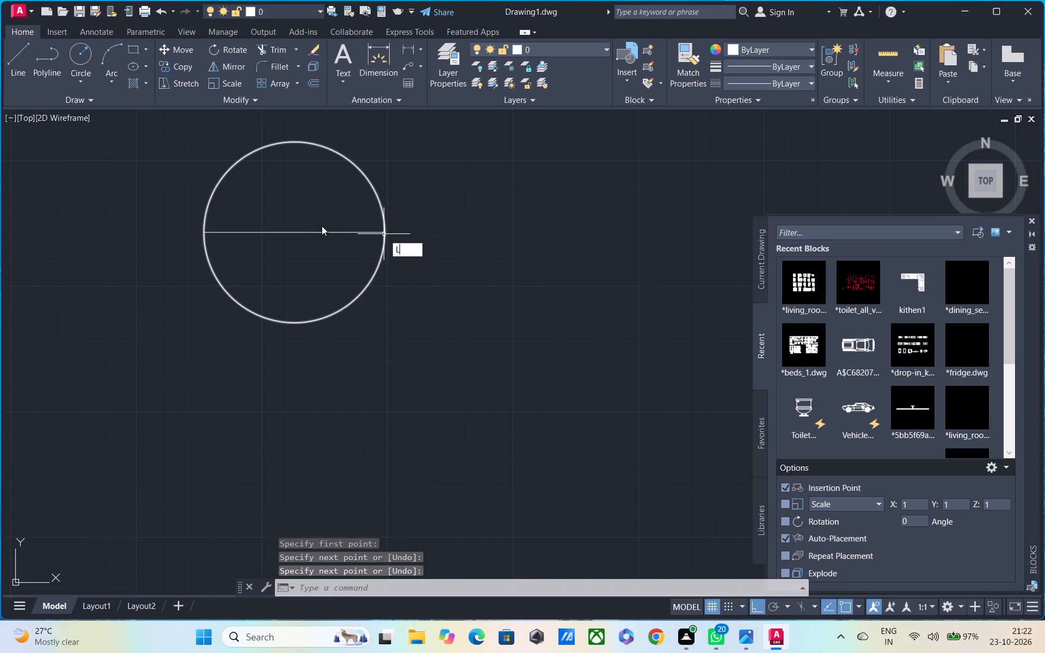
{"action": "key", "text": "space"}
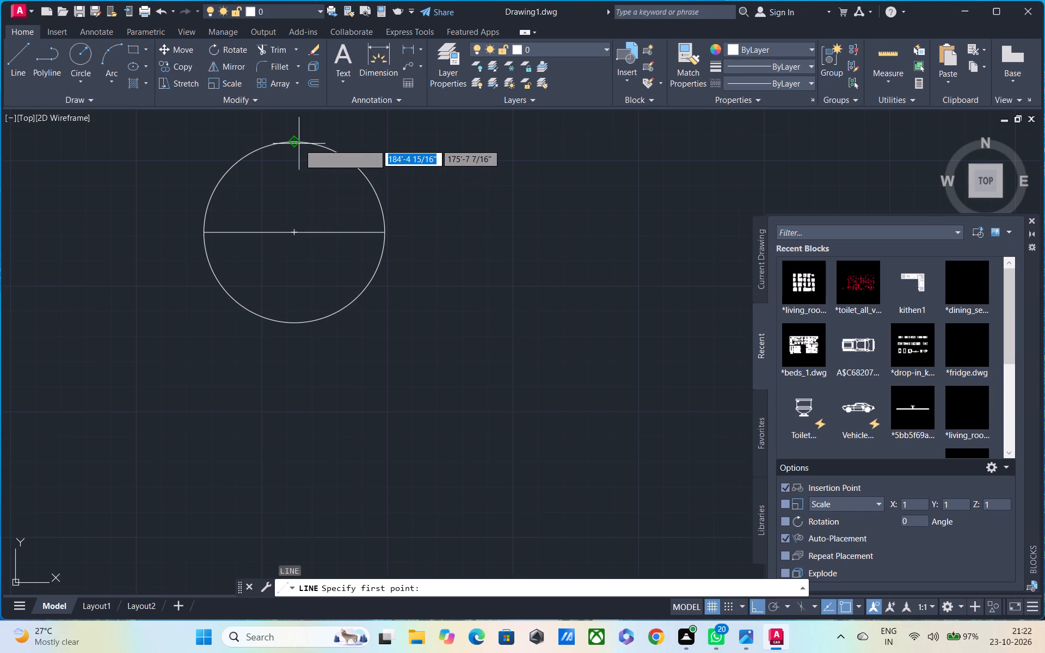
{"action": "left_click", "coordinate": [298, 143]}
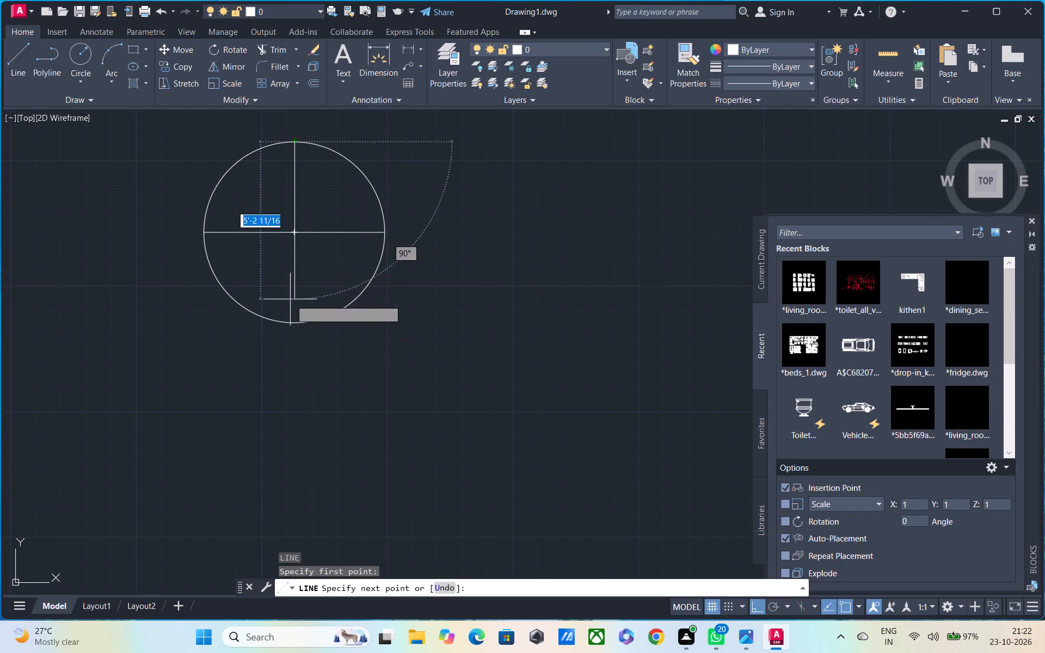
{"action": "left_click", "coordinate": [292, 323]}
{"action": "key", "text": "space"}
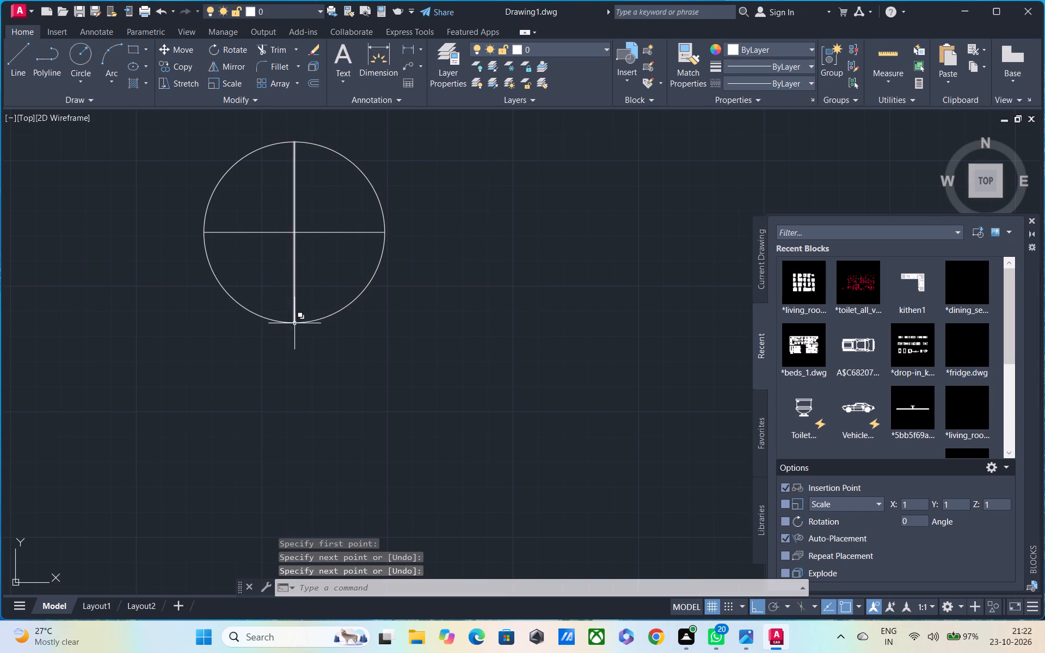
Trim the circle and its diameter lines so that only the upper-right quarter remains as a door swing.
{"action": "key", "text": "t"}
{"action": "key", "text": "r"}
{"action": "key", "text": "space"}
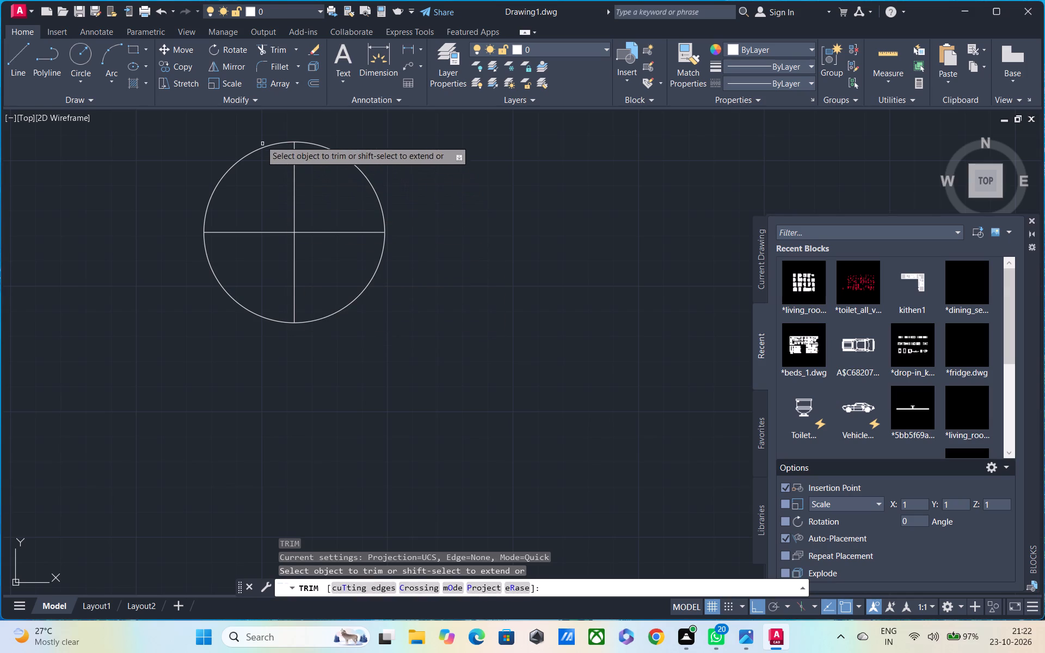
{"action": "left_click_drag", "start_coordinate": [257, 133], "coordinate": [247, 323]}
{"action": "left_click_drag", "start_coordinate": [246, 295], "coordinate": [405, 294]}
{"action": "middle_click_drag", "start_coordinate": [388, 268], "coordinate": [397, 308]}
{"action": "key", "text": "space"}
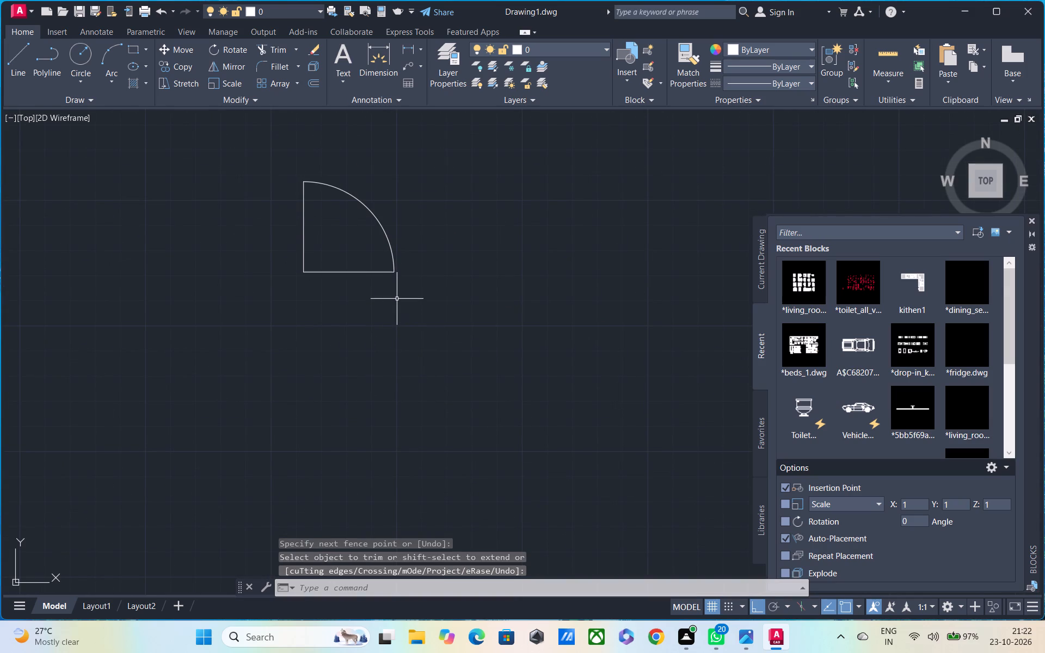
Offset the quarter circle's vertical line 3" inward to form the door leaf thickness.
{"action": "key", "text": "o"}
{"action": "key", "text": "space"}
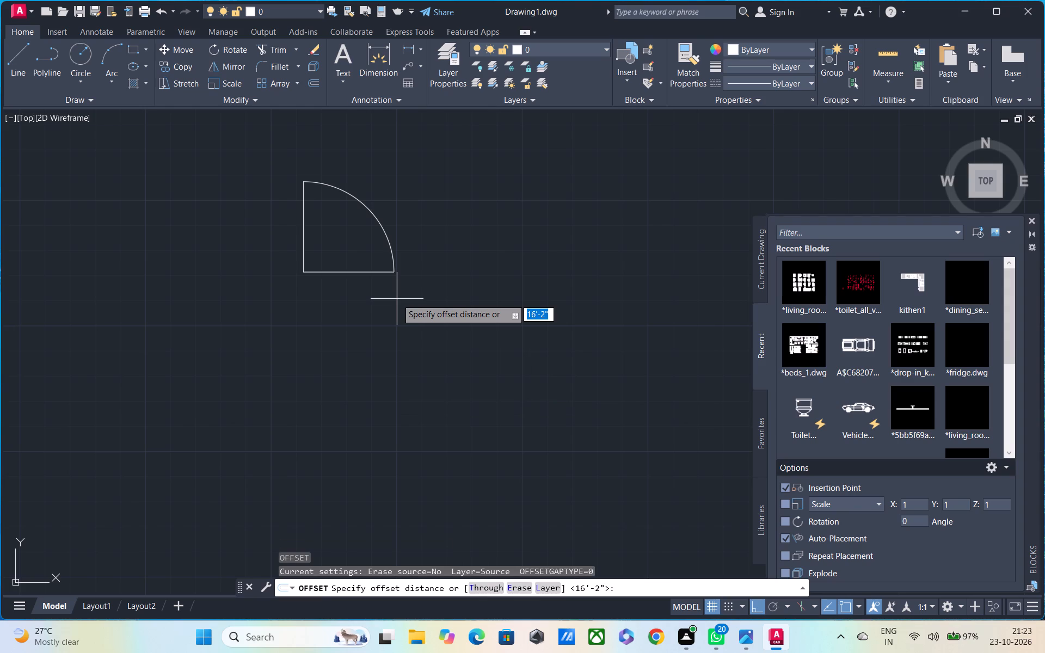
{"action": "key", "text": "3"}
{"action": "key", "text": "shift+quotedbl"}
{"action": "key", "text": "Return"}
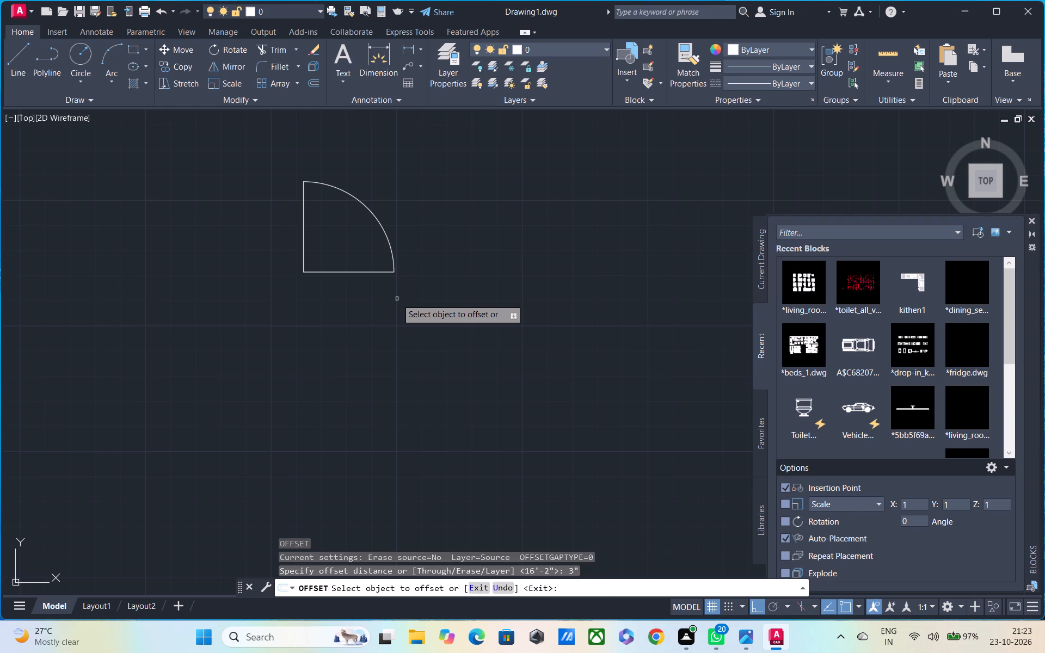
{"action": "left_click", "coordinate": [305, 202]}
{"action": "left_click_drag", "start_coordinate": [314, 218], "coordinate": [318, 230]}
{"action": "scroll", "coordinate": [328, 171], "scroll_direction": "down", "scroll_amount": 1}
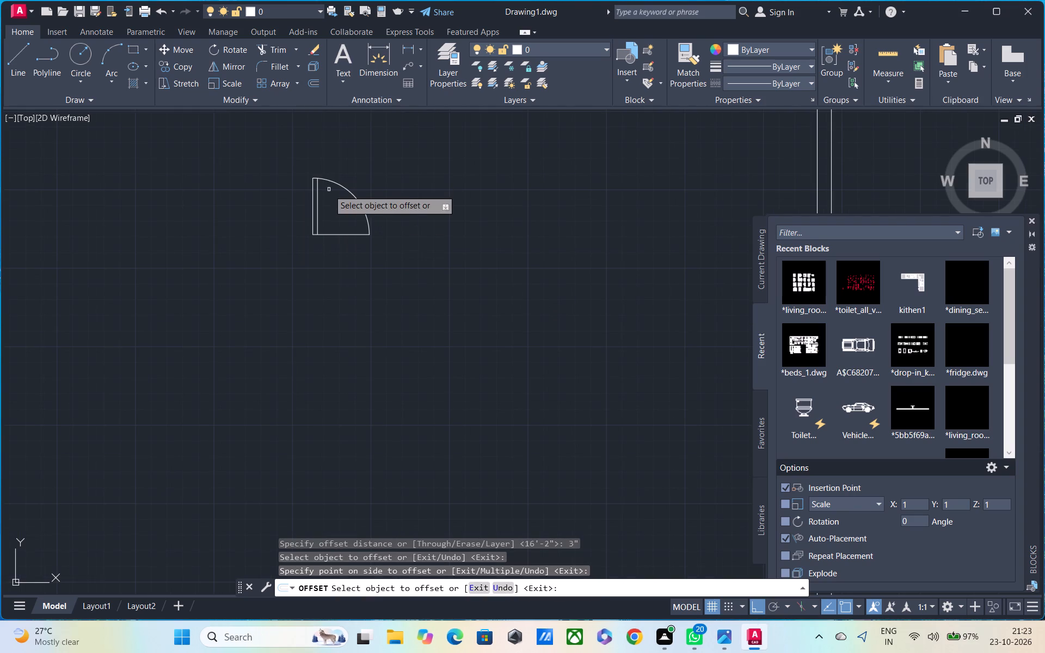
{"action": "key", "text": "Escape"}
Trim the end of the inner door leaf line that extends above the swing arc.
{"action": "scroll", "coordinate": [307, 167], "scroll_direction": "up", "scroll_amount": 5}
{"action": "scroll", "coordinate": [385, 201], "scroll_direction": "up", "scroll_amount": 2}
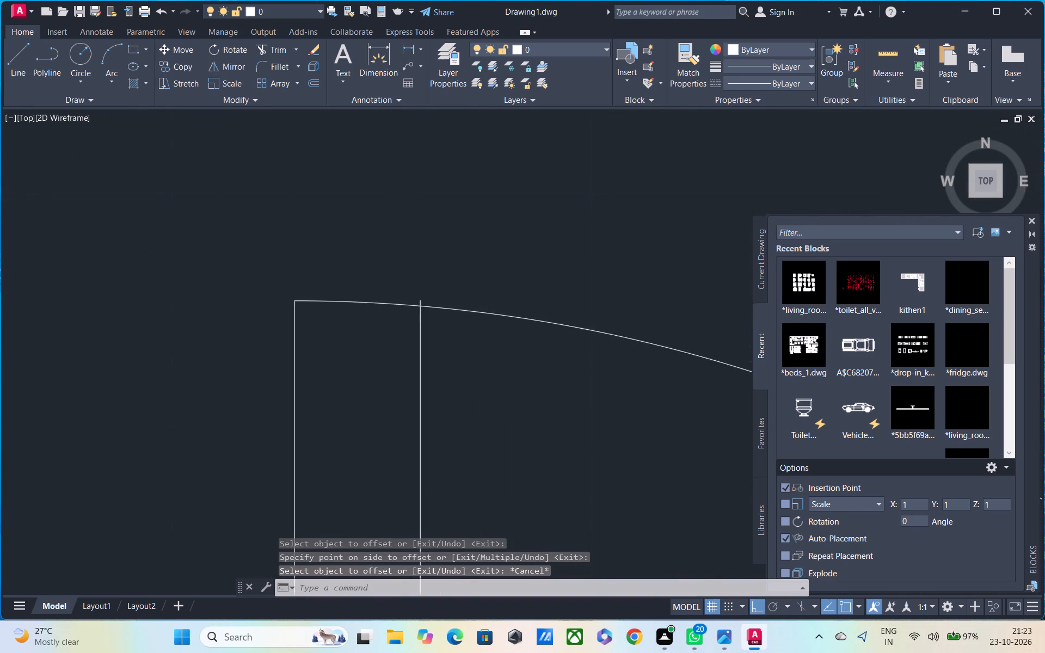
{"action": "scroll", "coordinate": [386, 201], "scroll_direction": "up", "scroll_amount": 2}
{"action": "middle_click_drag", "start_coordinate": [394, 249], "coordinate": [321, 0]}
{"action": "scroll", "coordinate": [379, 169], "scroll_direction": "up", "scroll_amount": 3}
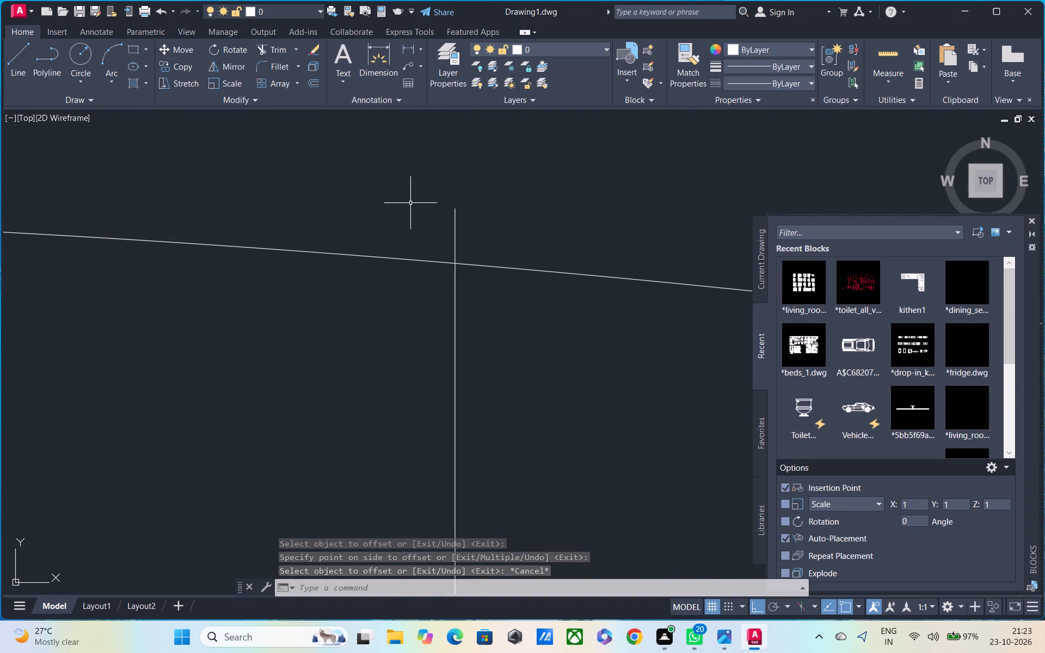
{"action": "middle_click_drag", "start_coordinate": [413, 221], "coordinate": [380, 252]}
{"action": "scroll", "coordinate": [390, 281], "scroll_direction": "up", "scroll_amount": 3}
{"action": "key", "text": "t"}
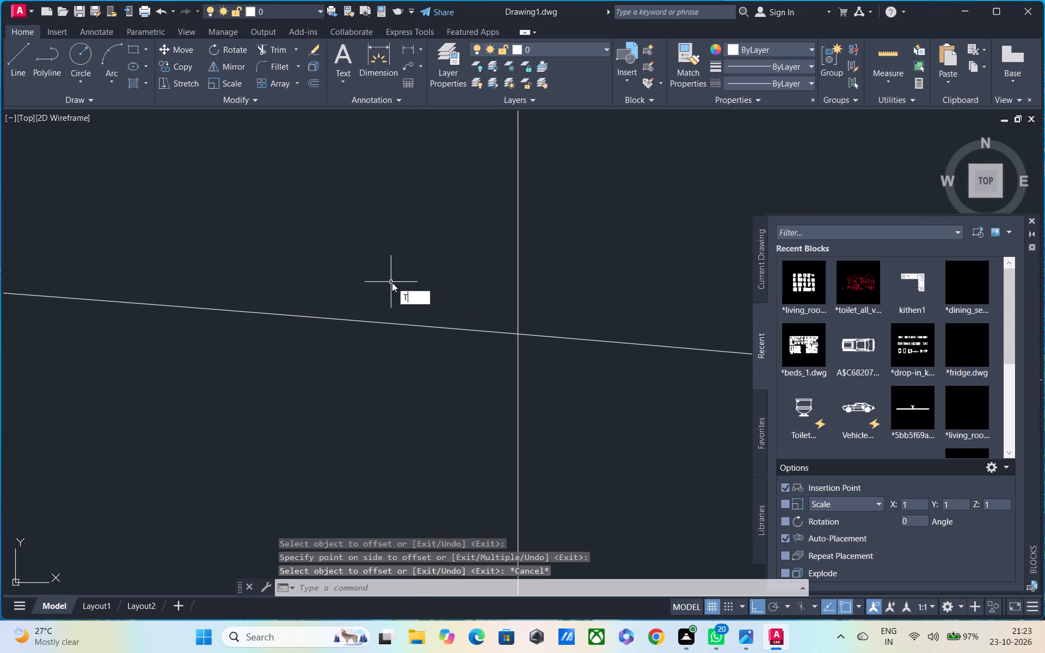
{"action": "key", "text": "r"}
{"action": "key", "text": "space"}
{"action": "left_click_drag", "start_coordinate": [440, 260], "coordinate": [593, 258]}
{"action": "scroll", "coordinate": [592, 256], "scroll_direction": "down", "scroll_amount": 5}
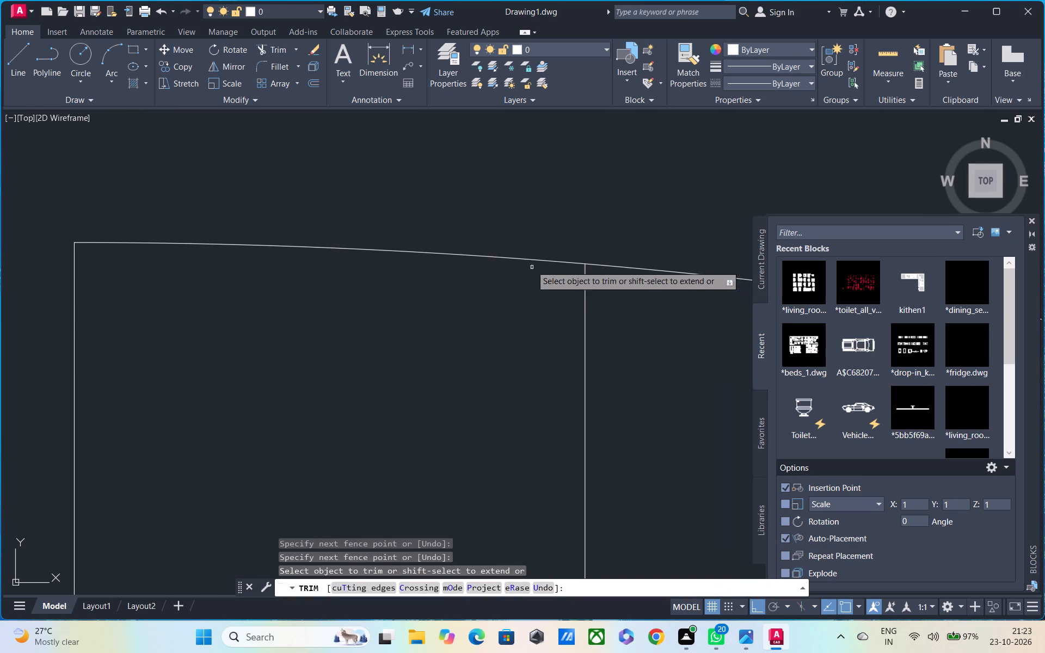
{"action": "scroll", "coordinate": [531, 266], "scroll_direction": "down", "scroll_amount": 5}
{"action": "scroll", "coordinate": [393, 176], "scroll_direction": "down", "scroll_amount": 4}
{"action": "scroll", "coordinate": [400, 248], "scroll_direction": "down", "scroll_amount": 1}
{"action": "middle_click_drag", "start_coordinate": [401, 248], "coordinate": [380, 267]}
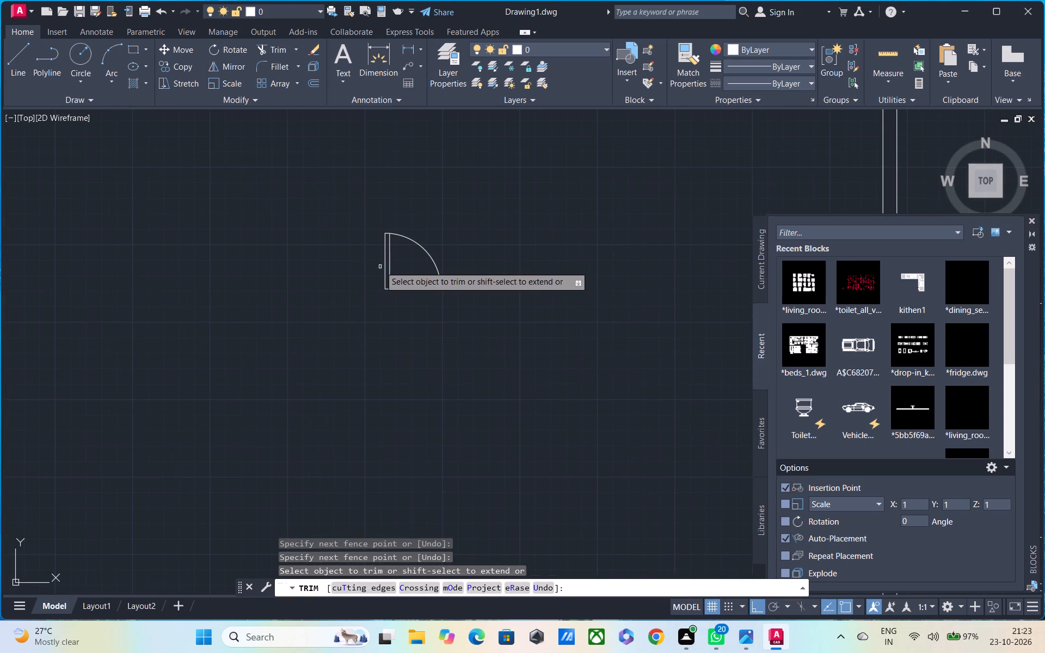
{"action": "key", "text": "Escape"}
Copy the door symbol by its lower-left corner onto the wall corner at the upper middle room's door opening.
{"action": "left_click", "coordinate": [349, 196]}
{"action": "left_click", "coordinate": [468, 323]}
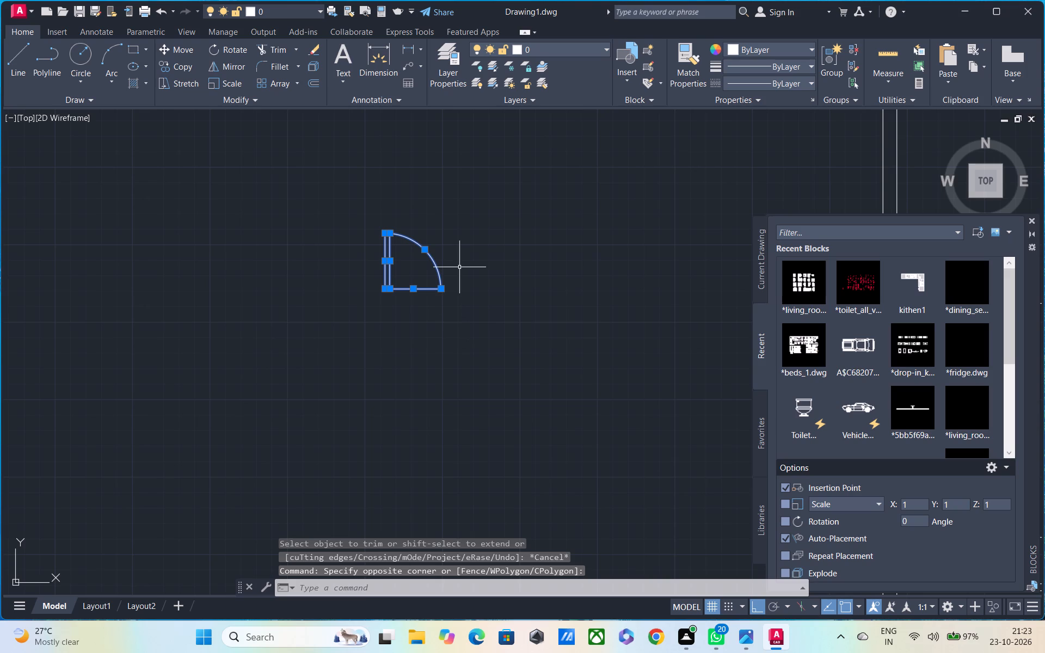
{"action": "type", "text": "CO"}
{"action": "key", "text": "space"}
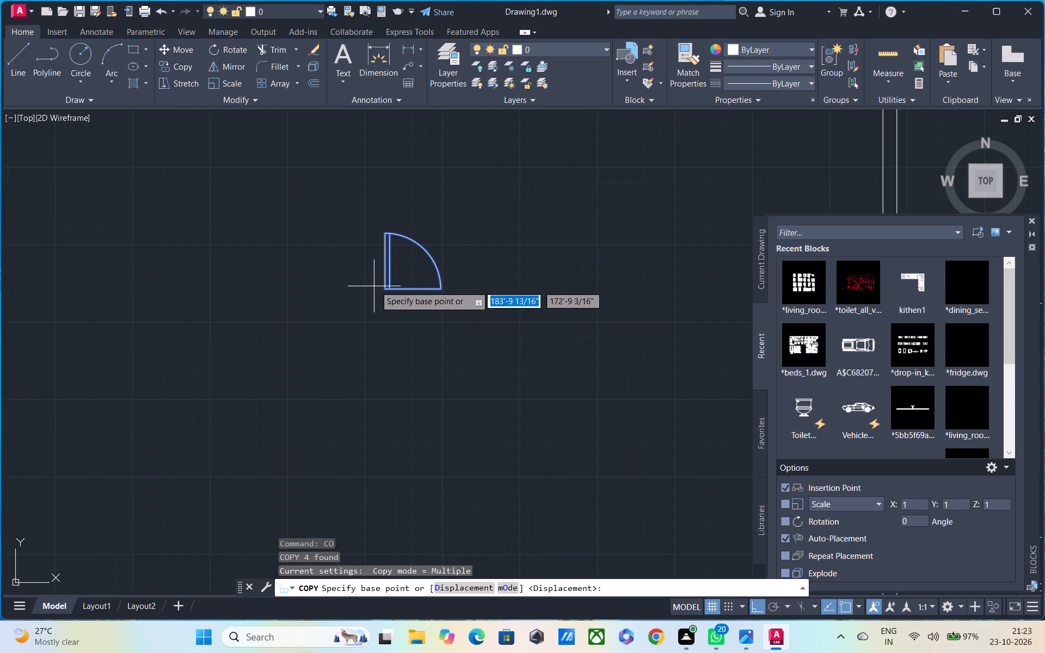
{"action": "left_click", "coordinate": [383, 285]}
{"action": "scroll", "coordinate": [403, 288], "scroll_direction": "down", "scroll_amount": 2}
{"action": "middle_click_drag", "start_coordinate": [525, 306], "coordinate": [150, 305]}
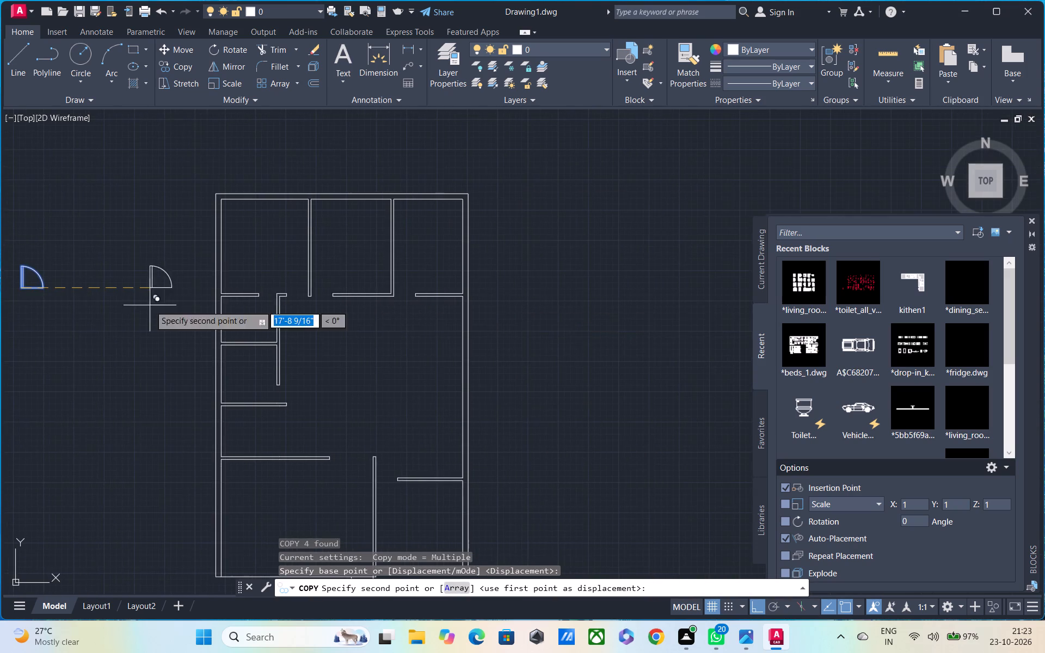
{"action": "scroll", "coordinate": [296, 305], "scroll_direction": "up", "scroll_amount": 3}
{"action": "scroll", "coordinate": [351, 300], "scroll_direction": "up", "scroll_amount": 2}
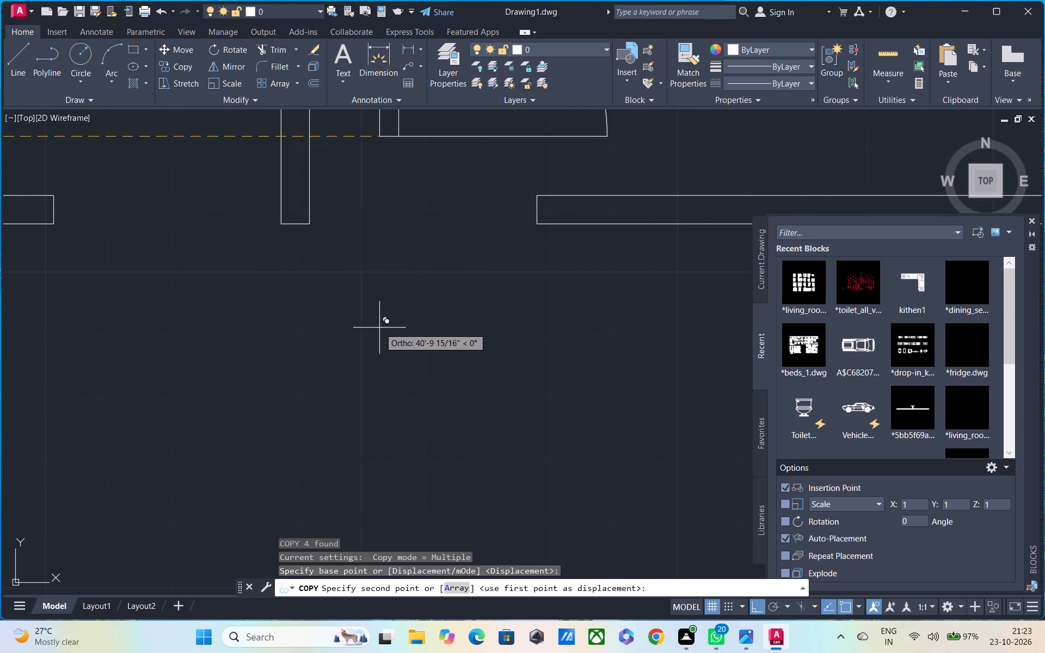
{"action": "key", "text": "F8"}
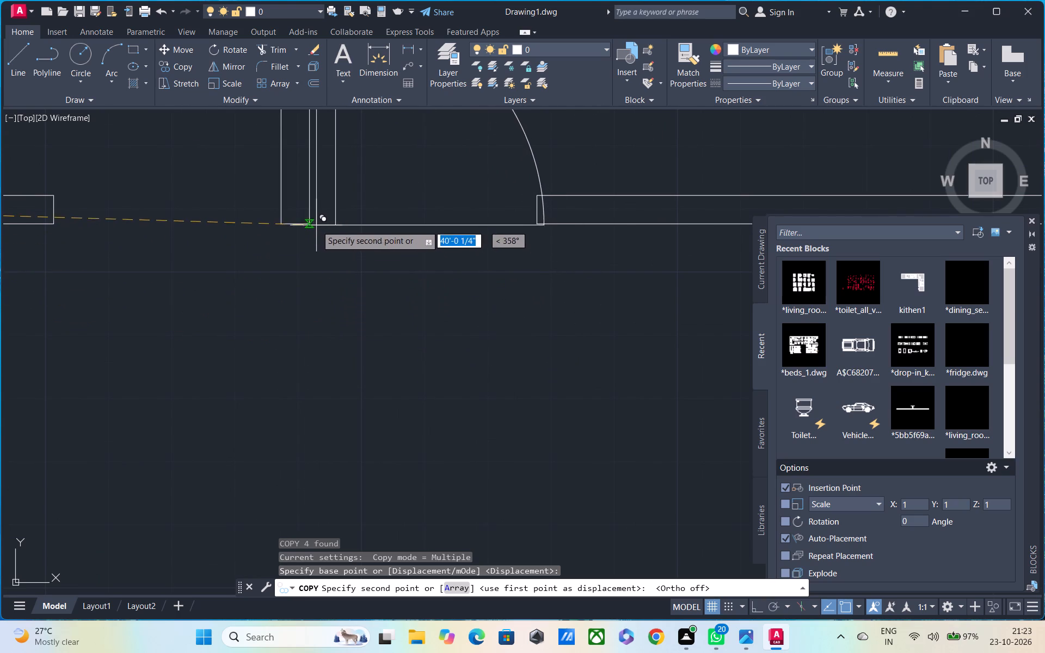
{"action": "left_click", "coordinate": [312, 220]}
{"action": "scroll", "coordinate": [299, 270], "scroll_direction": "down", "scroll_amount": 3}
{"action": "middle_click_drag", "start_coordinate": [285, 292], "coordinate": [459, 274]}
{"action": "scroll", "coordinate": [427, 274], "scroll_direction": "down", "scroll_amount": 1}
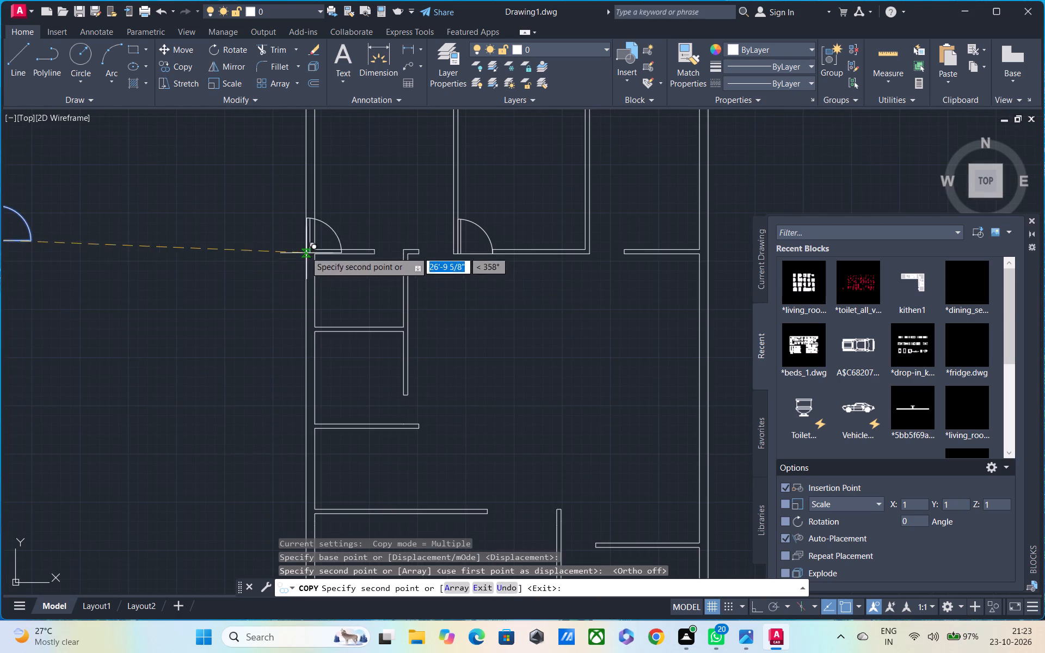
{"action": "middle_click_drag", "start_coordinate": [305, 251], "coordinate": [419, 234]}
{"action": "key", "text": "Escape"}
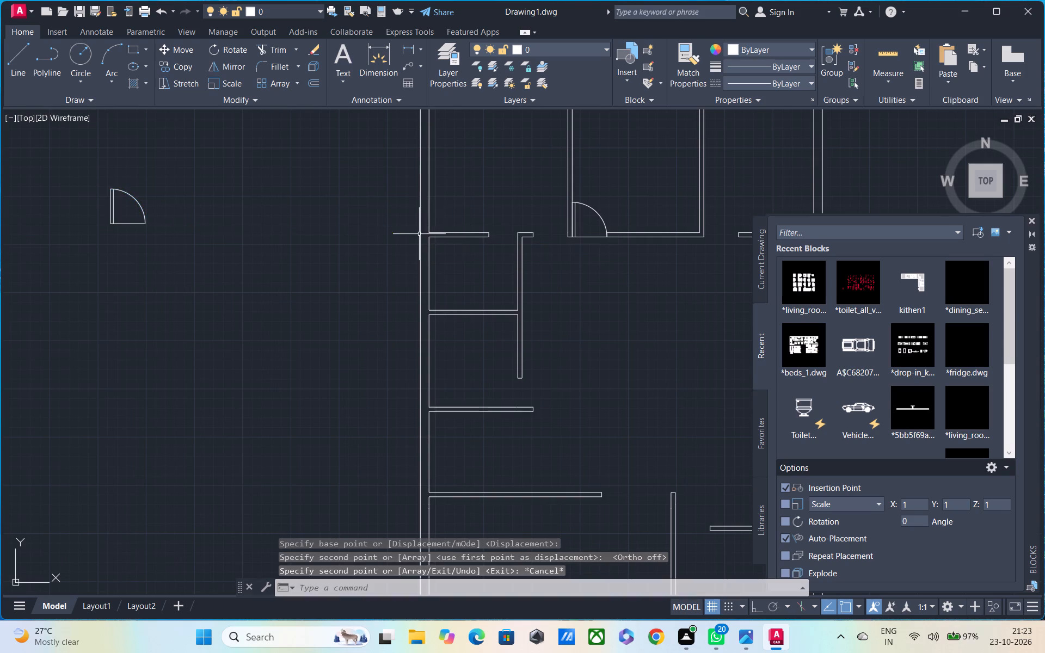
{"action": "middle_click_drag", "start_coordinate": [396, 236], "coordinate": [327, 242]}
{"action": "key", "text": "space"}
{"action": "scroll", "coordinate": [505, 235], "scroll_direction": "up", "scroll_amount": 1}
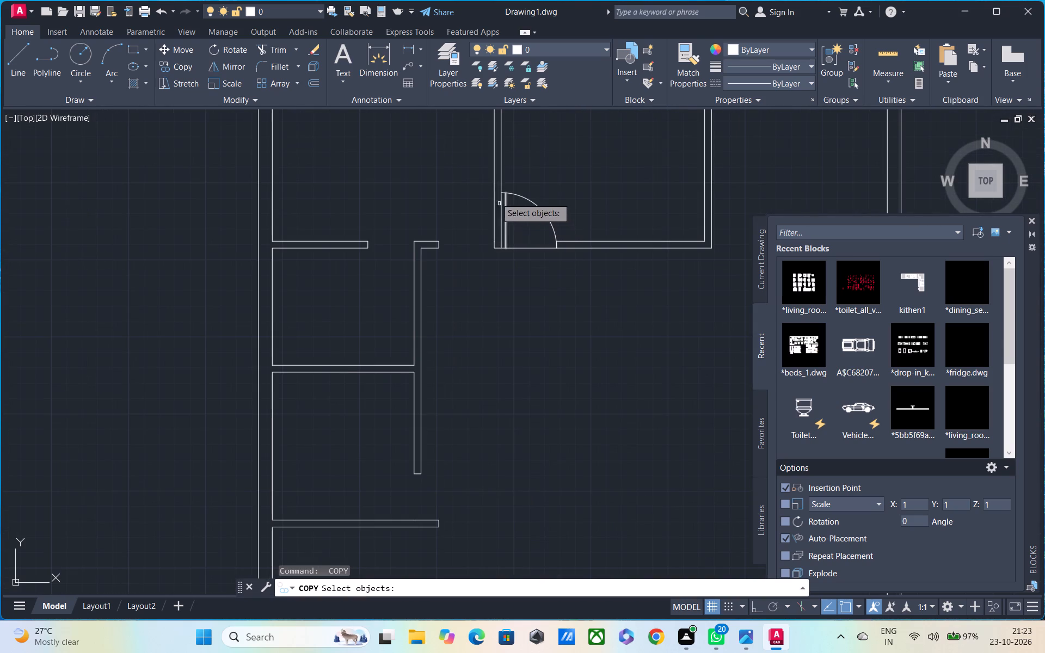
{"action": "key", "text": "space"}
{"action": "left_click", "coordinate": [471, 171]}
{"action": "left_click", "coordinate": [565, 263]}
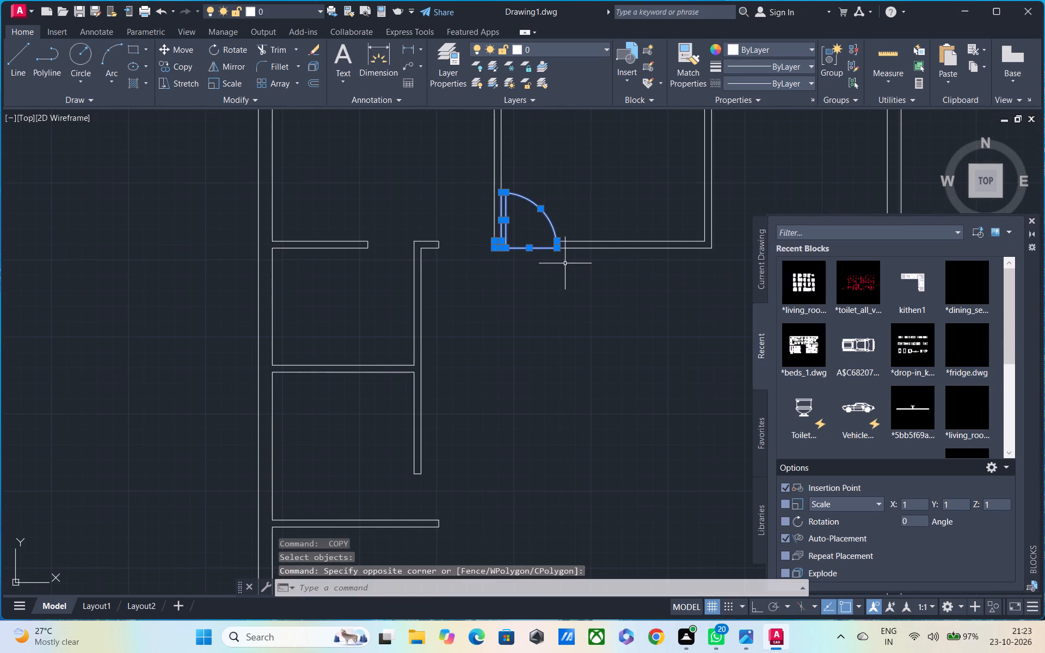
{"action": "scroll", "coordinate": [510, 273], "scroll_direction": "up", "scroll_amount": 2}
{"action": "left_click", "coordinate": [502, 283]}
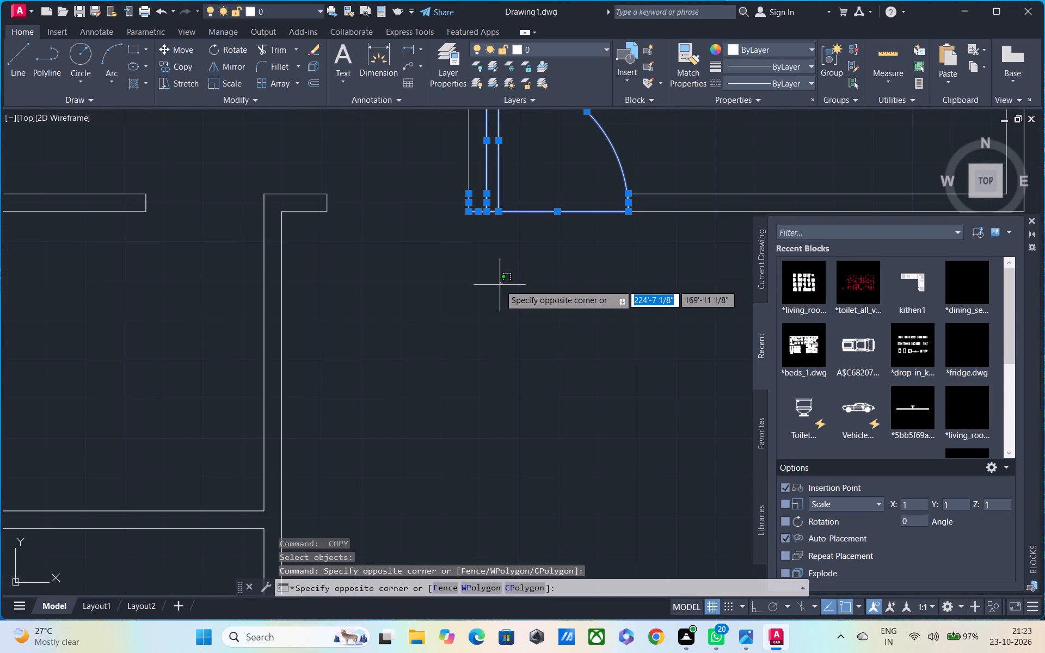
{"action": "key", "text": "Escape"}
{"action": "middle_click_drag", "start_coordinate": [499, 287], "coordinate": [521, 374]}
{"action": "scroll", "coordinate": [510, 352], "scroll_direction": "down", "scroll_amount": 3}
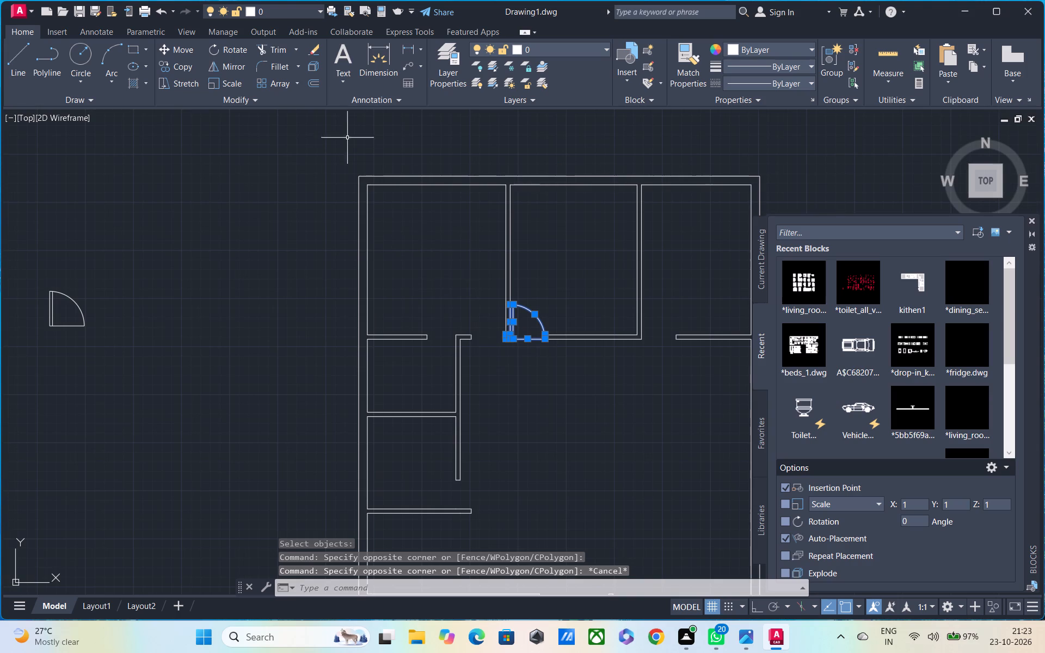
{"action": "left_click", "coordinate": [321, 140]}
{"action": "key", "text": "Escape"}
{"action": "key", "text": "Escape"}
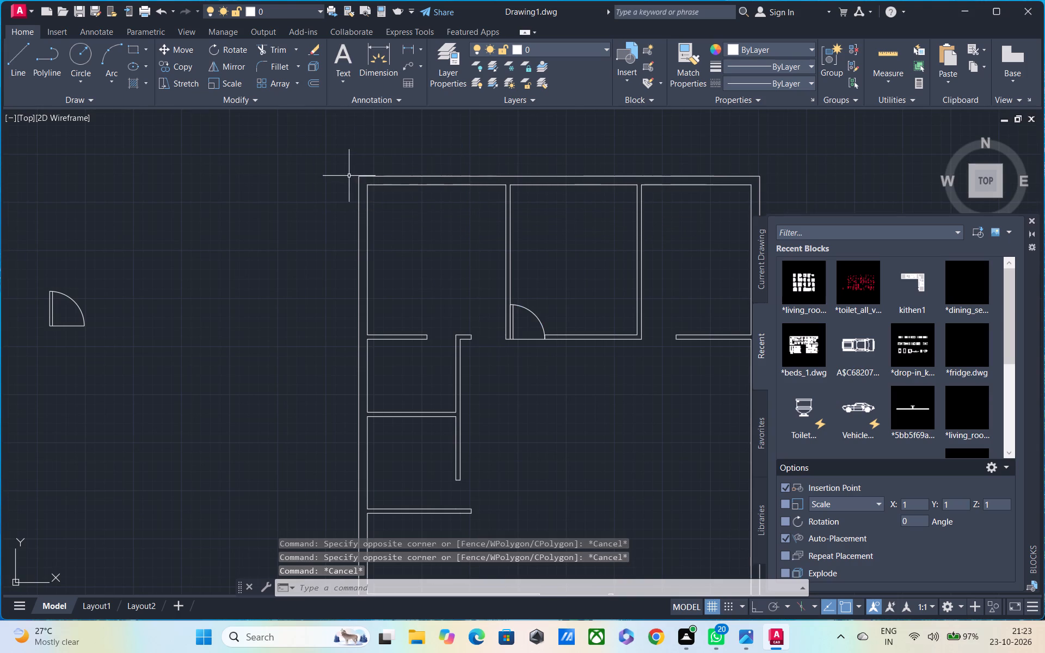
Mirror the placed door about the centre of the wall between the upper left and middle rooms, keeping the original.
{"action": "scroll", "coordinate": [559, 323], "scroll_direction": "up", "scroll_amount": 3}
{"action": "middle_click_drag", "start_coordinate": [402, 311], "coordinate": [416, 268]}
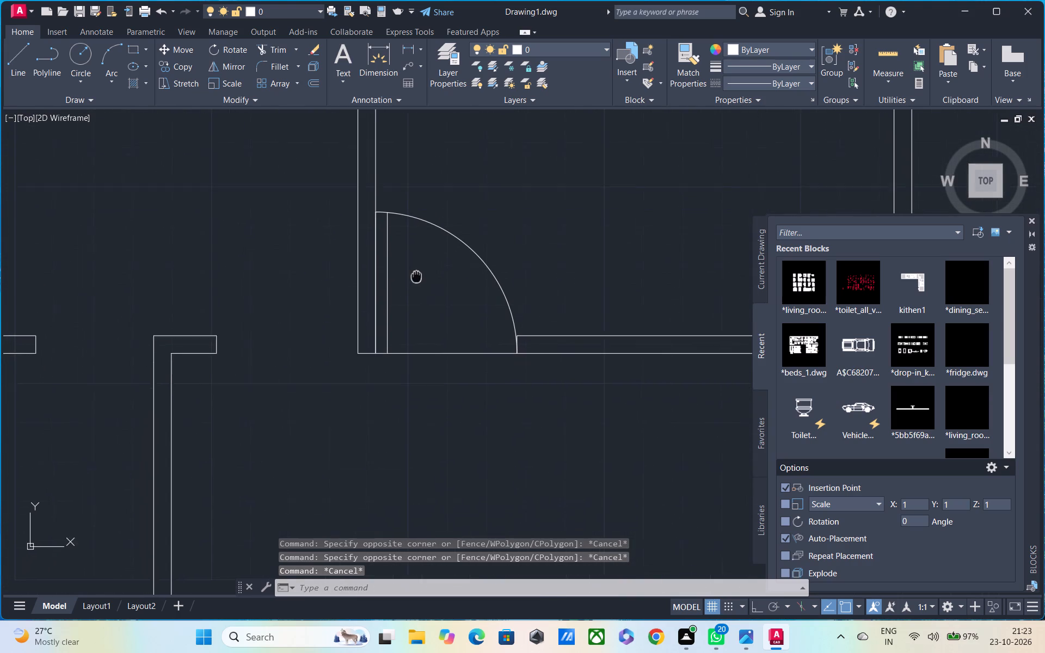
{"action": "middle_click_drag", "start_coordinate": [416, 268], "coordinate": [416, 266]}
{"action": "scroll", "coordinate": [385, 222], "scroll_direction": "up", "scroll_amount": 3}
{"action": "middle_click_drag", "start_coordinate": [387, 235], "coordinate": [406, 289]}
{"action": "scroll", "coordinate": [339, 197], "scroll_direction": "up", "scroll_amount": 3}
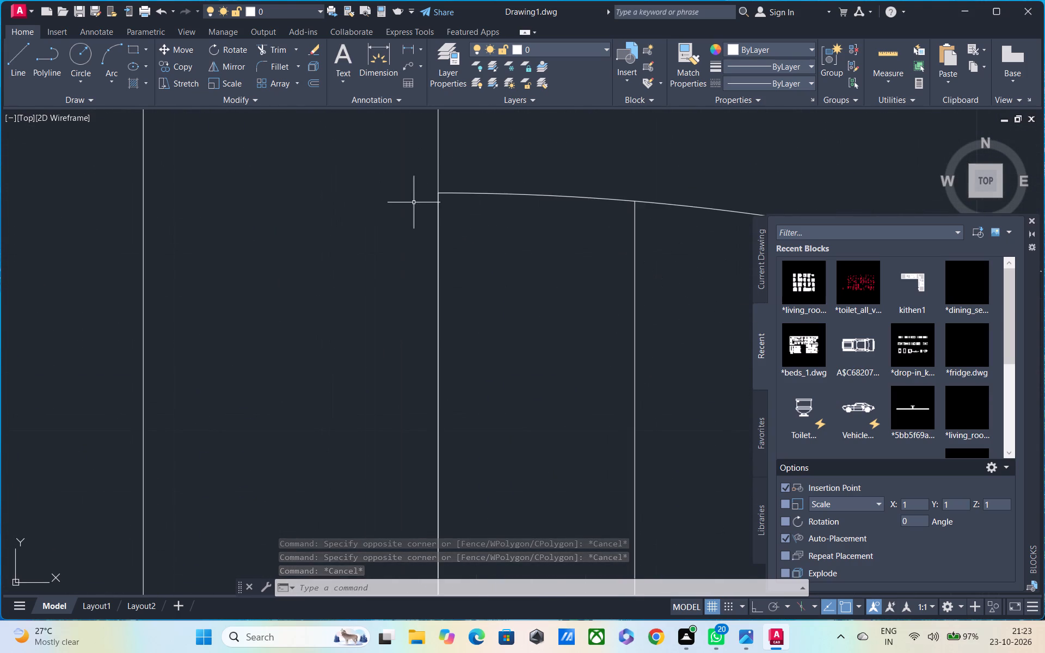
{"action": "scroll", "coordinate": [427, 202], "scroll_direction": "down", "scroll_amount": 3}
{"action": "left_click", "coordinate": [459, 200]}
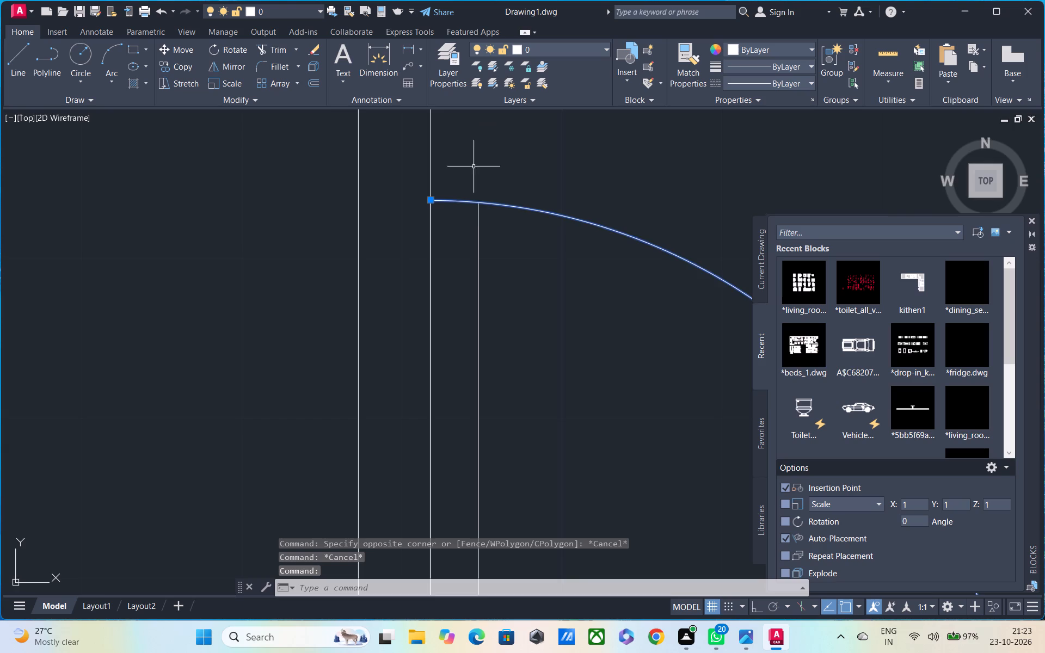
{"action": "scroll", "coordinate": [473, 204], "scroll_direction": "down", "scroll_amount": 3}
{"action": "middle_click_drag", "start_coordinate": [473, 261], "coordinate": [472, 202]}
{"action": "scroll", "coordinate": [472, 202], "scroll_direction": "up", "scroll_amount": 1}
{"action": "scroll", "coordinate": [469, 273], "scroll_direction": "up", "scroll_amount": 3}
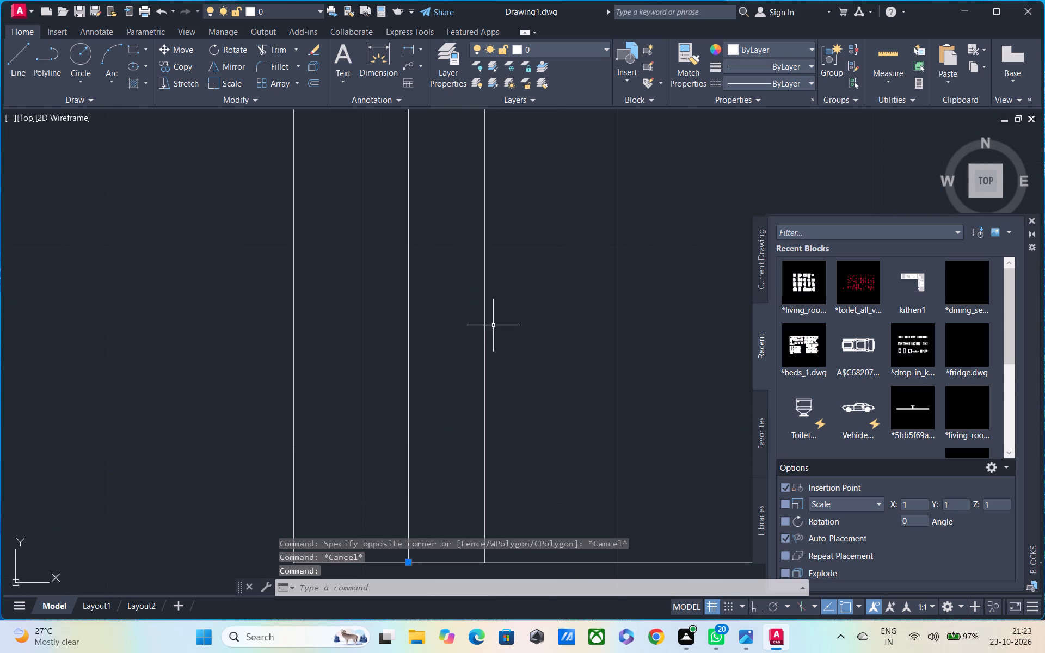
{"action": "left_click_drag", "start_coordinate": [491, 320], "coordinate": [401, 381]}
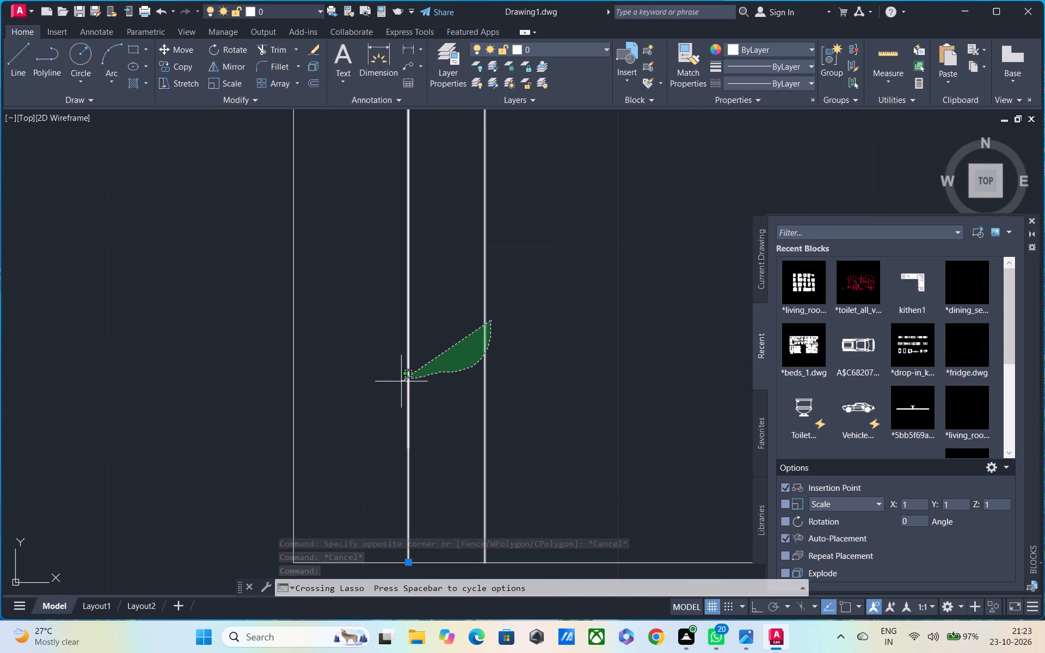
{"action": "left_click_drag", "start_coordinate": [401, 381], "coordinate": [390, 373]}
{"action": "scroll", "coordinate": [382, 364], "scroll_direction": "down", "scroll_amount": 4}
{"action": "middle_click_drag", "start_coordinate": [398, 357], "coordinate": [408, 298]}
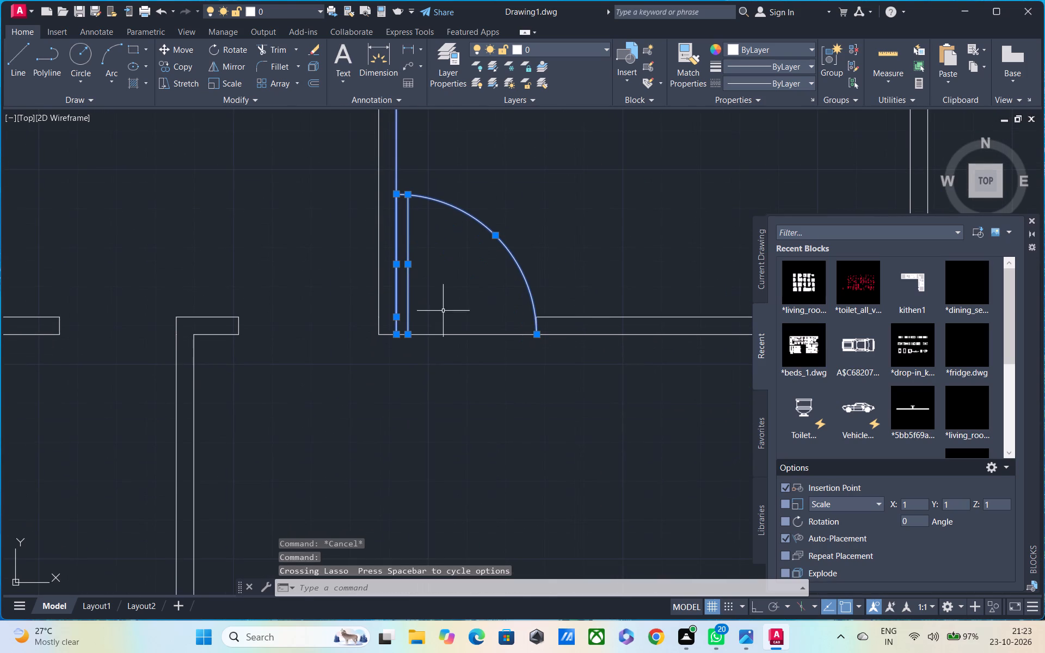
{"action": "left_click_drag", "start_coordinate": [444, 312], "coordinate": [447, 355]}
{"action": "left_click_drag", "start_coordinate": [447, 351], "coordinate": [446, 317]}
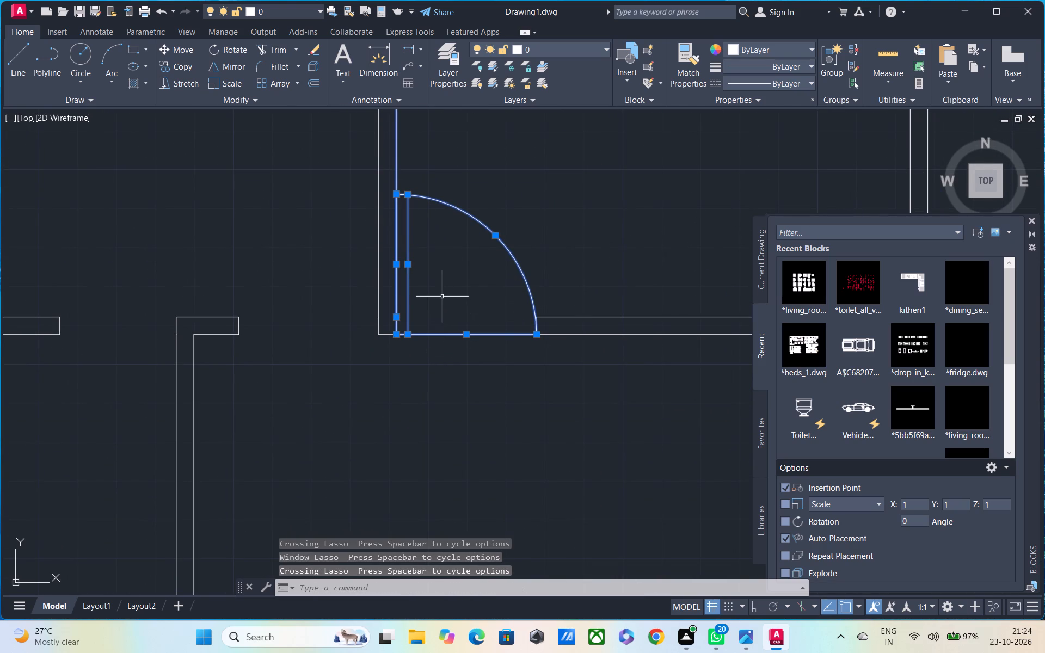
{"action": "type", "text": "MI"}
{"action": "key", "text": "space"}
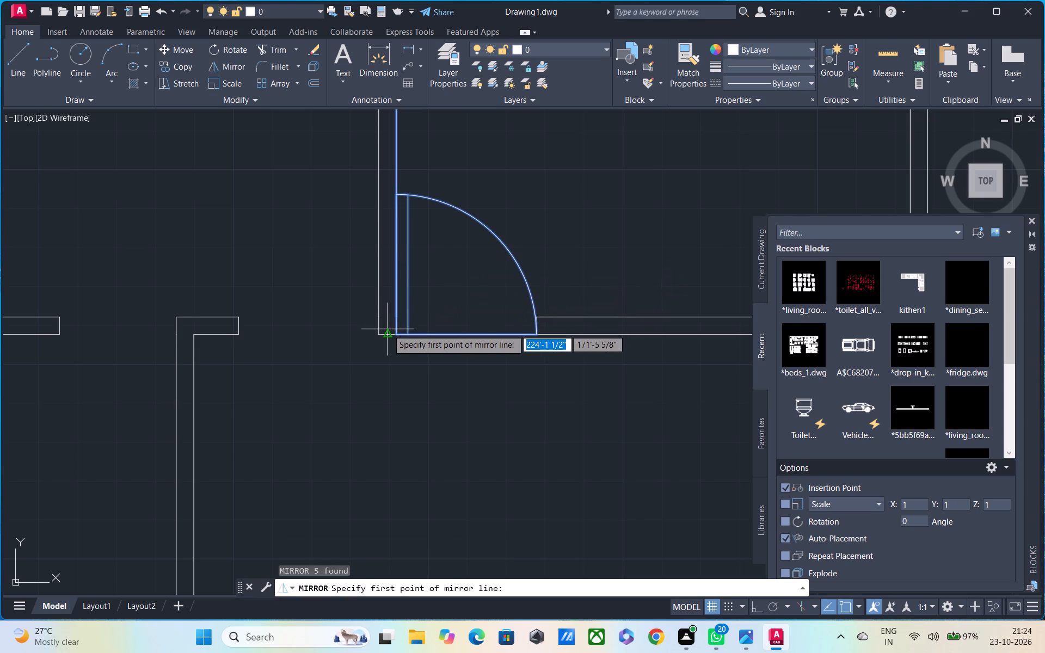
{"action": "left_click", "coordinate": [388, 329]}
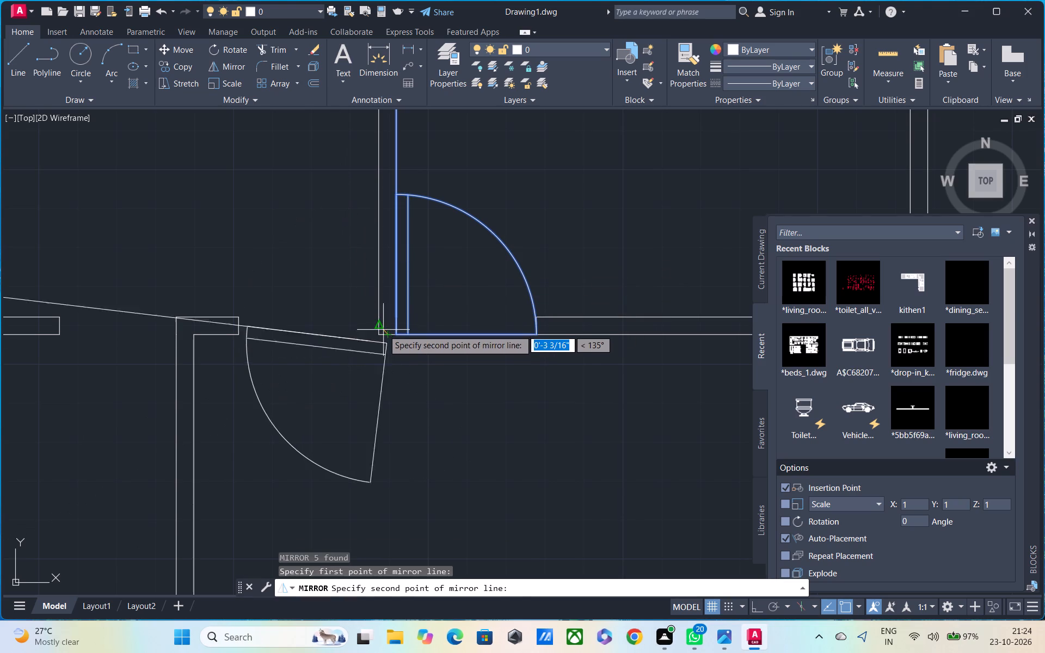
{"action": "left_click", "coordinate": [383, 319]}
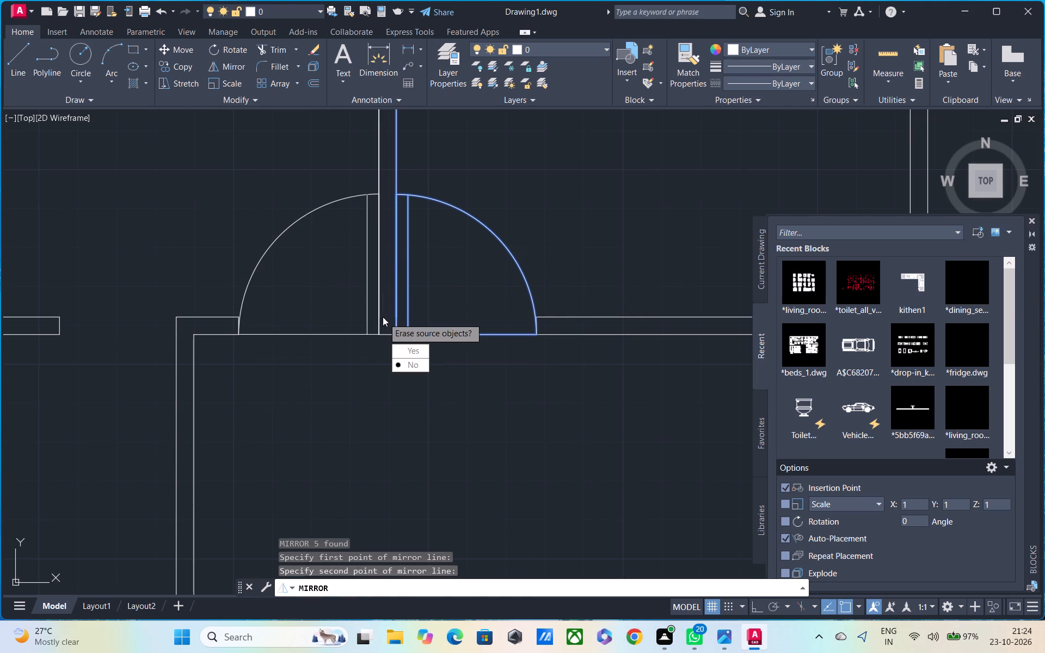
{"action": "scroll", "coordinate": [386, 344], "scroll_direction": "down", "scroll_amount": 1}
{"action": "middle_click_drag", "start_coordinate": [386, 344], "coordinate": [386, 525]}
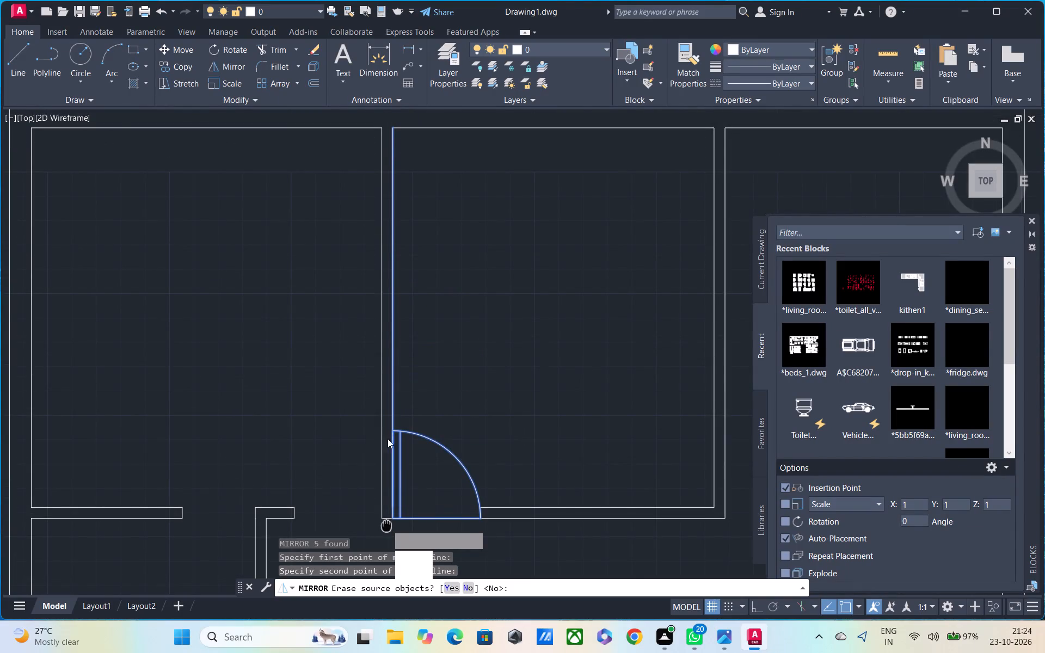
{"action": "left_click_drag", "start_coordinate": [409, 570], "coordinate": [386, 344]}
Trim the mirrored door's threshold line and the short arc pieces between both door leaves and the wall.
{"action": "middle_click_drag", "start_coordinate": [365, 244], "coordinate": [365, 117]}
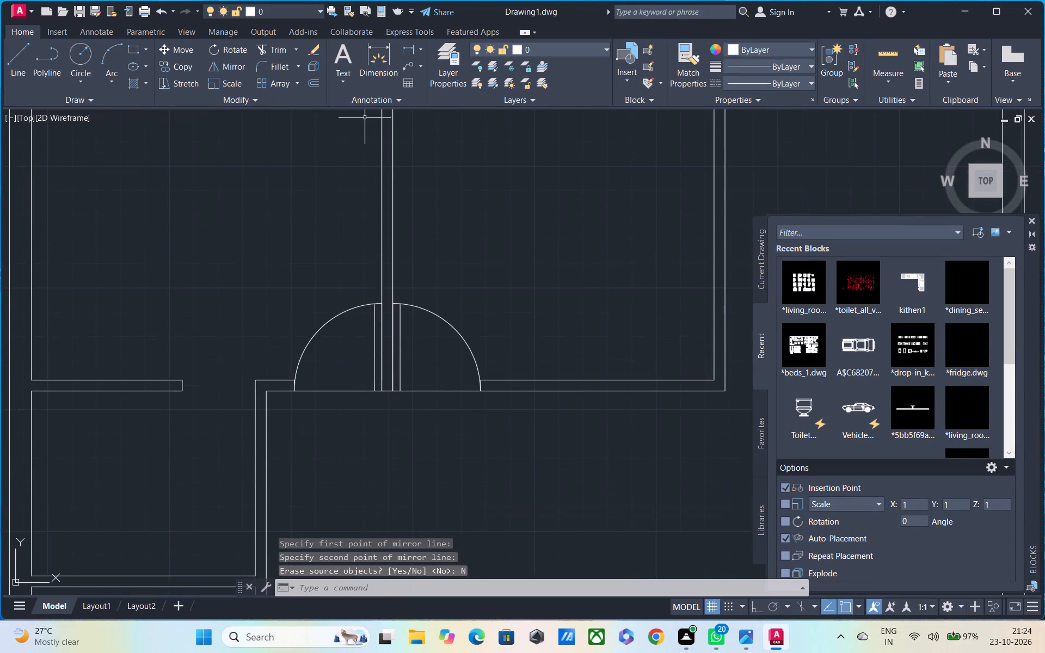
{"action": "scroll", "coordinate": [365, 132], "scroll_direction": "down", "scroll_amount": 2}
{"action": "middle_click_drag", "start_coordinate": [371, 186], "coordinate": [376, 141]}
{"action": "scroll", "coordinate": [373, 180], "scroll_direction": "up", "scroll_amount": 3}
{"action": "middle_click_drag", "start_coordinate": [372, 191], "coordinate": [381, 375]}
{"action": "scroll", "coordinate": [381, 371], "scroll_direction": "down", "scroll_amount": 1}
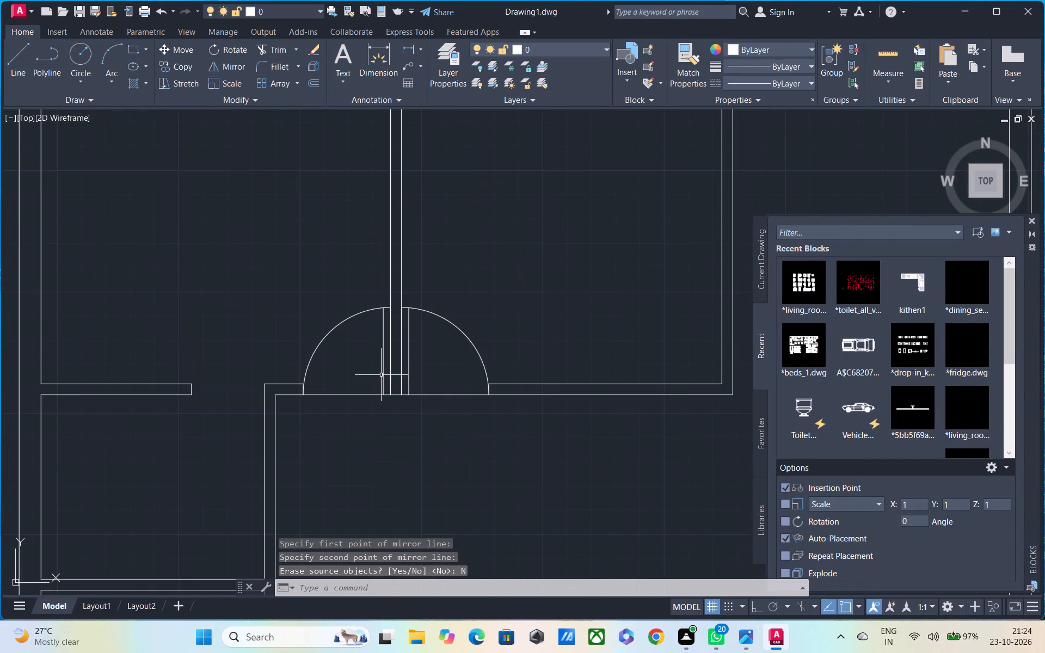
{"action": "type", "text": "TR"}
{"action": "key", "text": "space"}
{"action": "left_click_drag", "start_coordinate": [371, 383], "coordinate": [368, 430]}
{"action": "scroll", "coordinate": [385, 386], "scroll_direction": "up", "scroll_amount": 3}
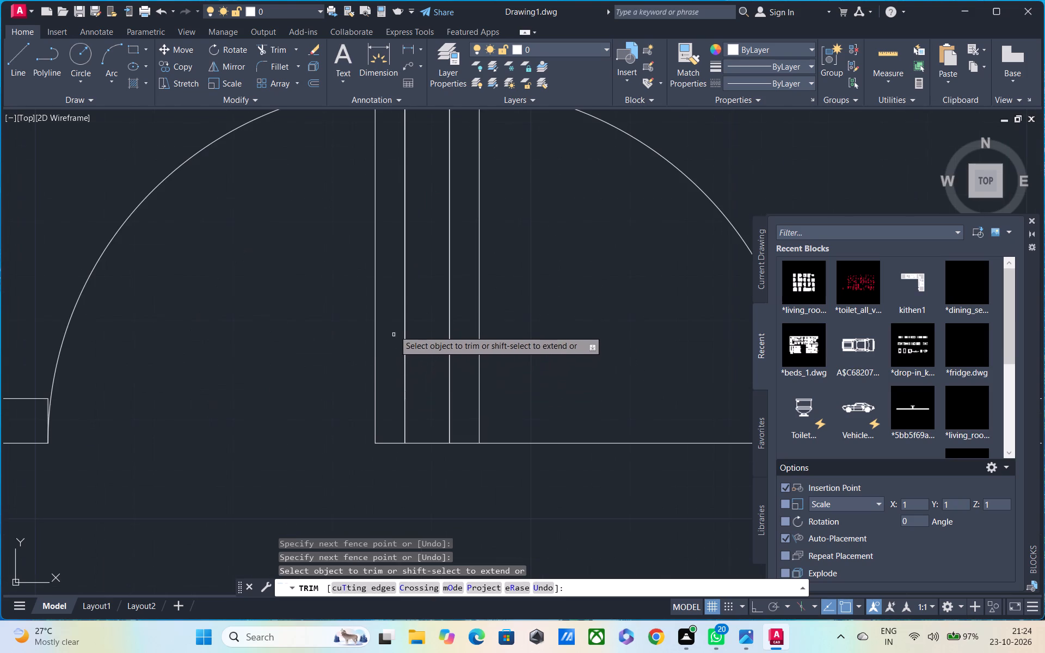
{"action": "middle_click_drag", "start_coordinate": [394, 330], "coordinate": [403, 452]}
{"action": "left_click_drag", "start_coordinate": [407, 197], "coordinate": [407, 233]}
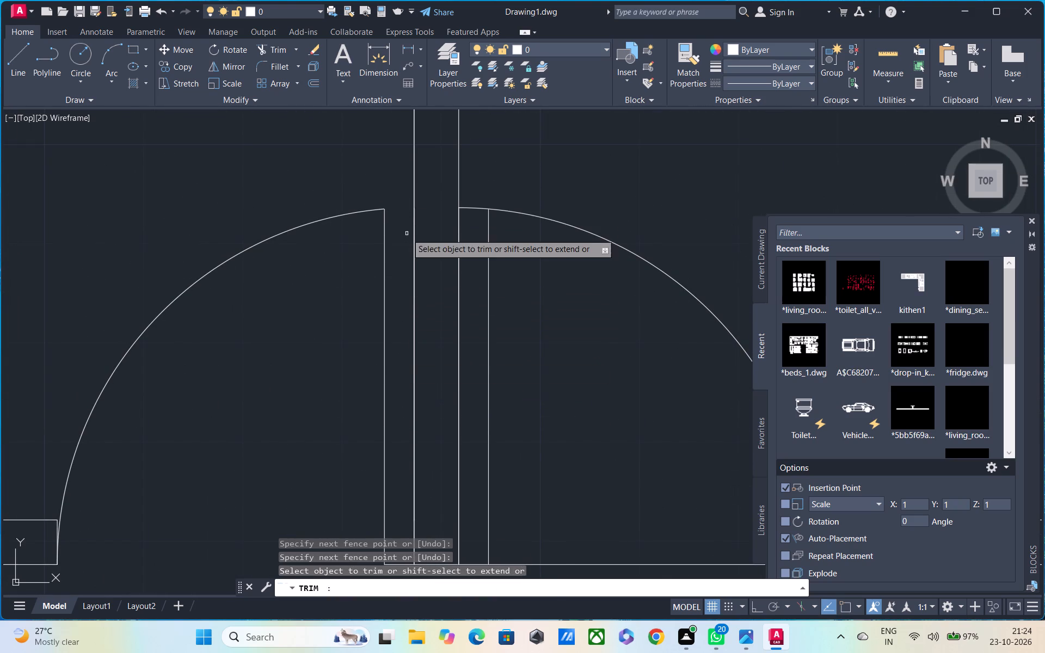
{"action": "left_click_drag", "start_coordinate": [477, 200], "coordinate": [478, 236]}
{"action": "middle_click_drag", "start_coordinate": [474, 247], "coordinate": [472, 89]}
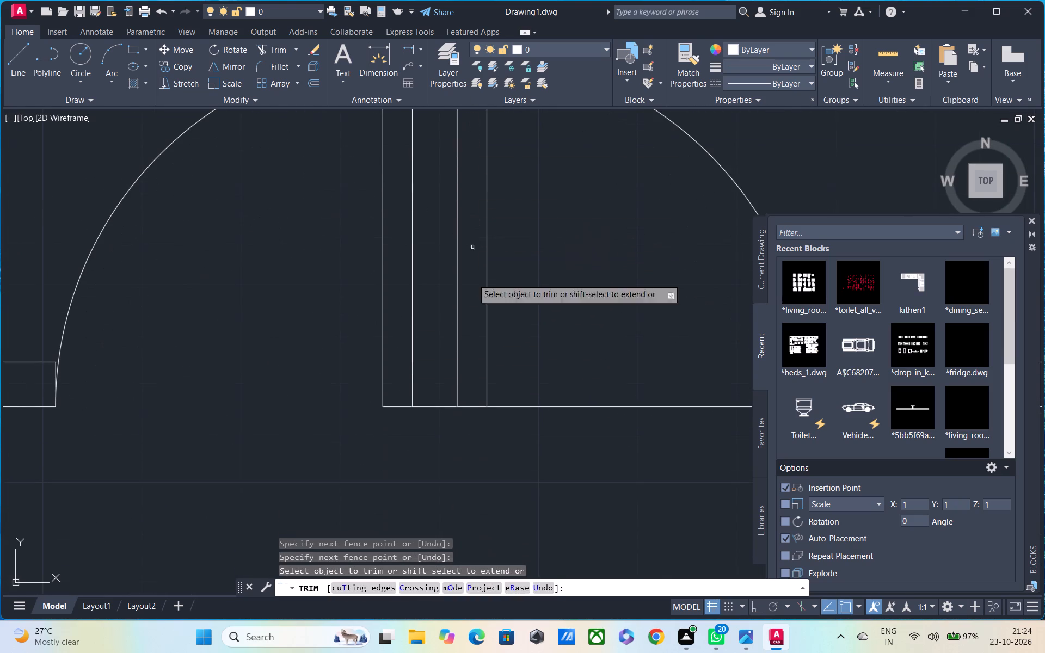
{"action": "middle_click_drag", "start_coordinate": [469, 410], "coordinate": [469, 450]}
{"action": "key", "text": "l"}
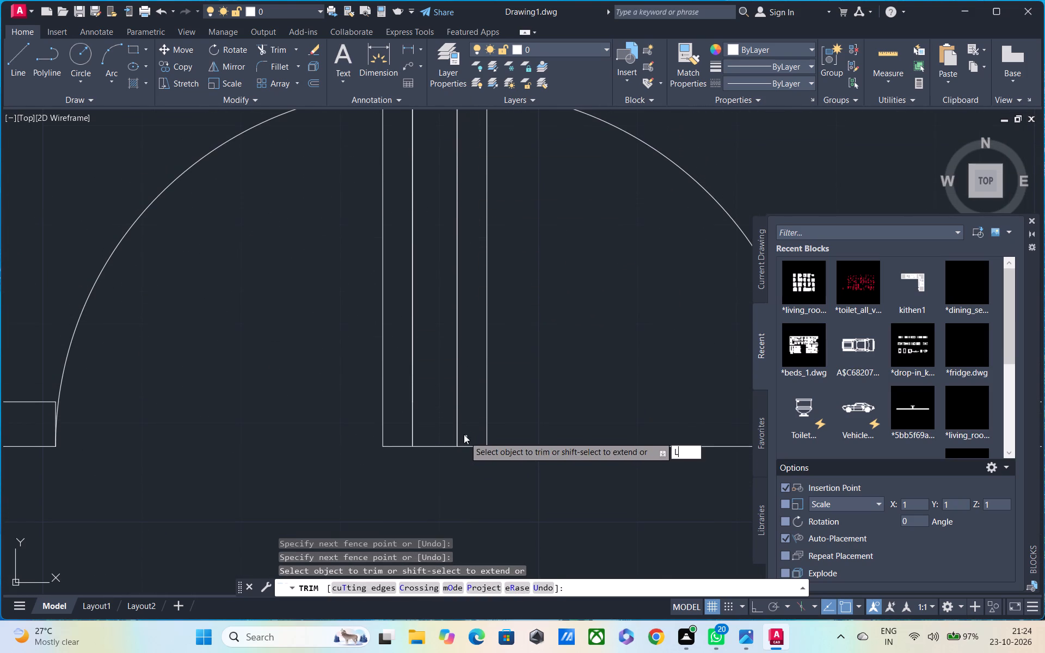
{"action": "key", "text": "space"}
{"action": "scroll", "coordinate": [317, 442], "scroll_direction": "down", "scroll_amount": 5}
{"action": "middle_click_drag", "start_coordinate": [318, 443], "coordinate": [334, 344]}
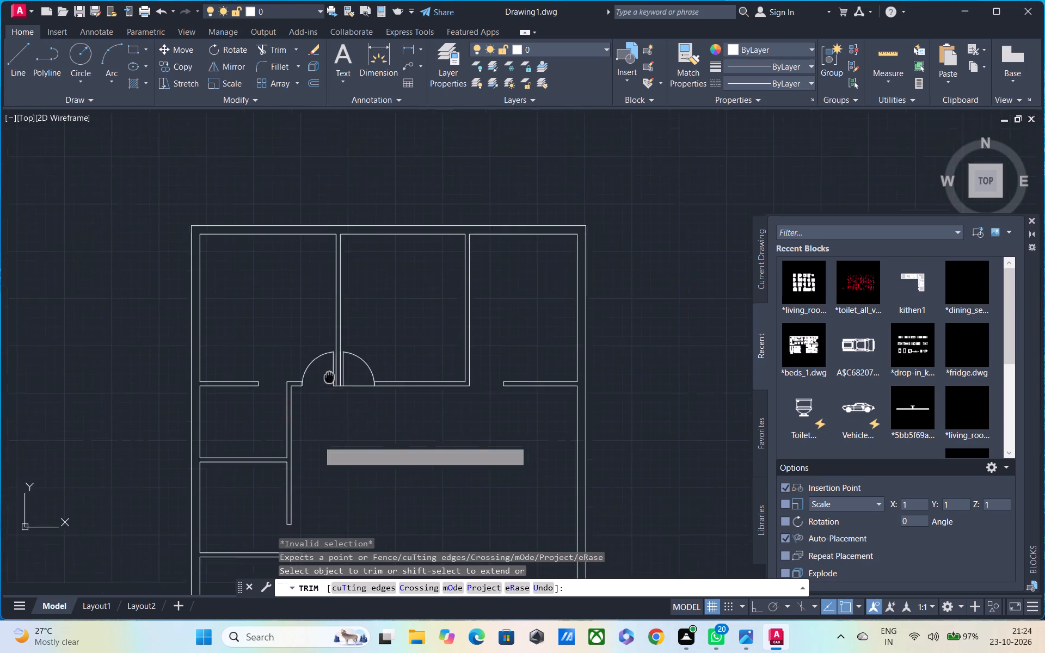
{"action": "middle_click_drag", "start_coordinate": [334, 344], "coordinate": [343, 306]}
{"action": "scroll", "coordinate": [346, 316], "scroll_direction": "up", "scroll_amount": 1}
{"action": "key", "text": "Escape"}
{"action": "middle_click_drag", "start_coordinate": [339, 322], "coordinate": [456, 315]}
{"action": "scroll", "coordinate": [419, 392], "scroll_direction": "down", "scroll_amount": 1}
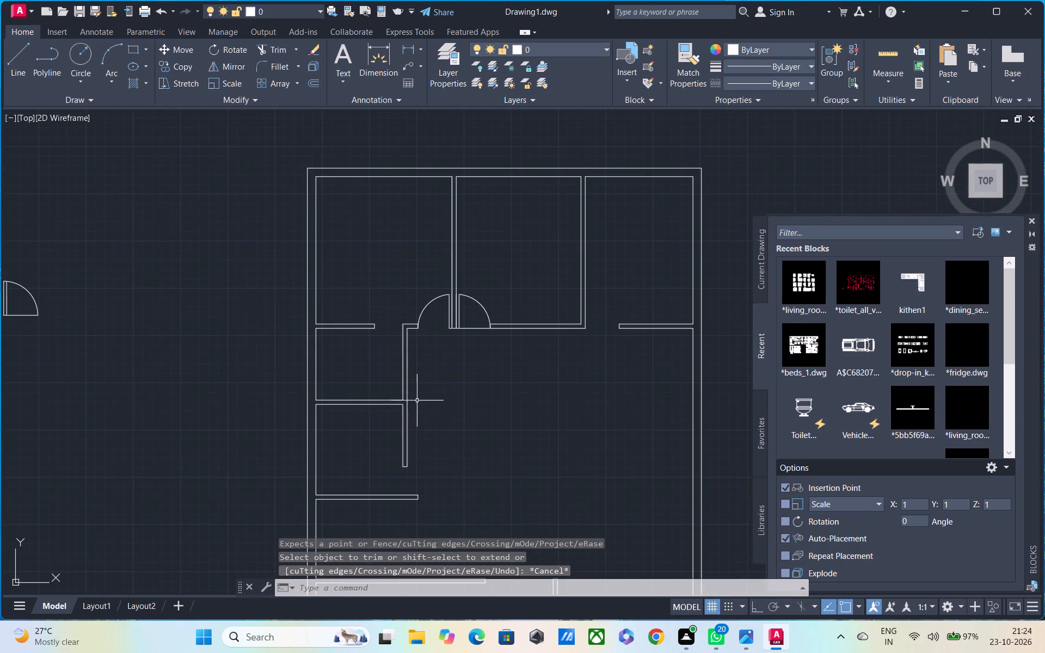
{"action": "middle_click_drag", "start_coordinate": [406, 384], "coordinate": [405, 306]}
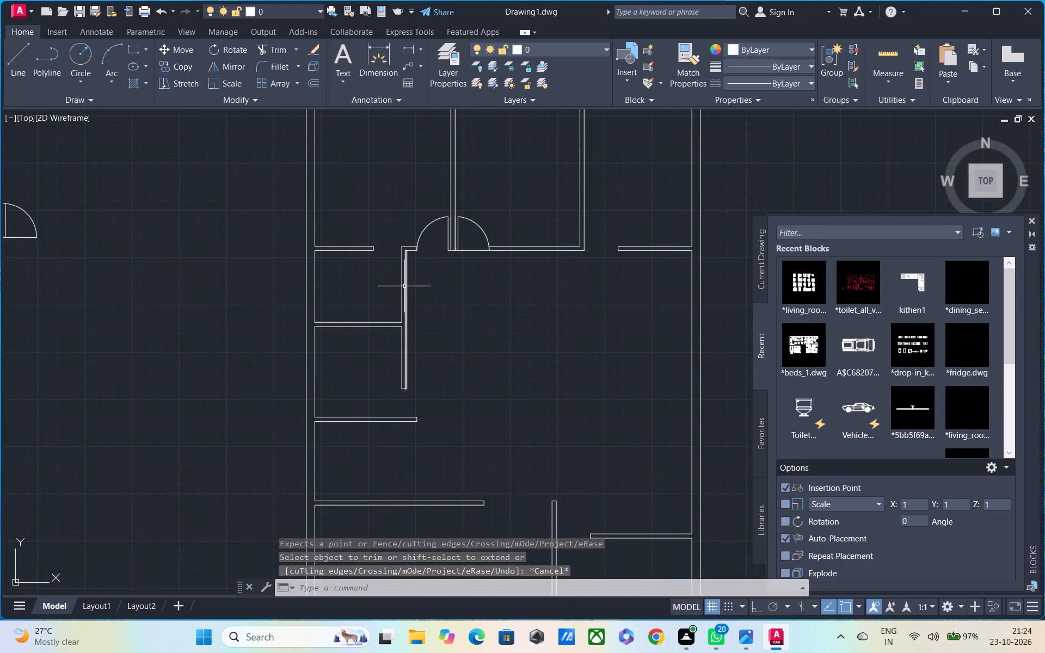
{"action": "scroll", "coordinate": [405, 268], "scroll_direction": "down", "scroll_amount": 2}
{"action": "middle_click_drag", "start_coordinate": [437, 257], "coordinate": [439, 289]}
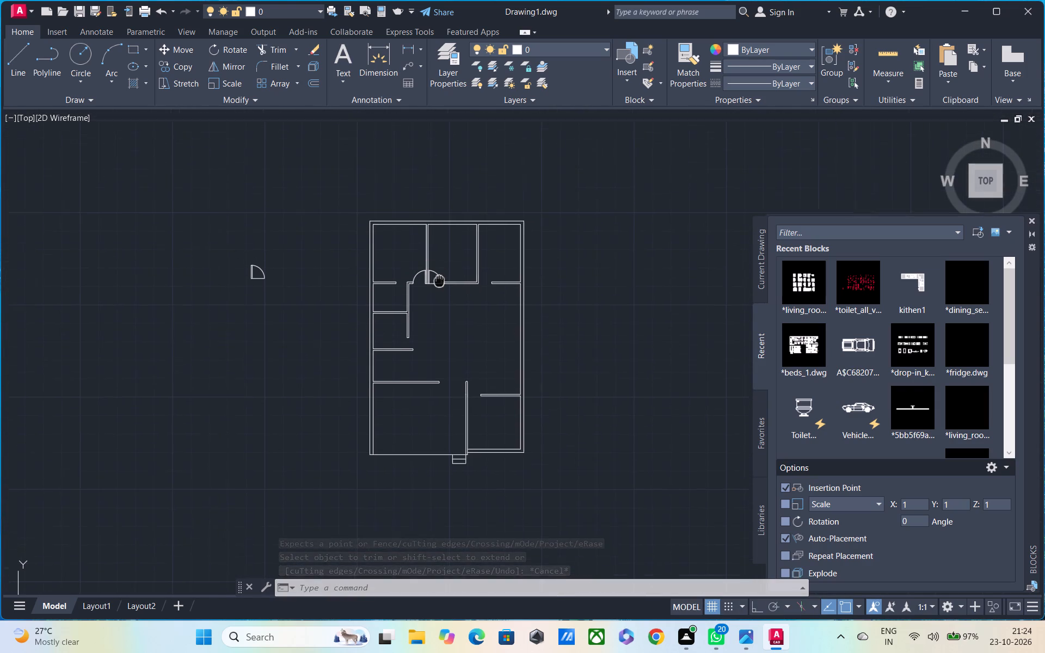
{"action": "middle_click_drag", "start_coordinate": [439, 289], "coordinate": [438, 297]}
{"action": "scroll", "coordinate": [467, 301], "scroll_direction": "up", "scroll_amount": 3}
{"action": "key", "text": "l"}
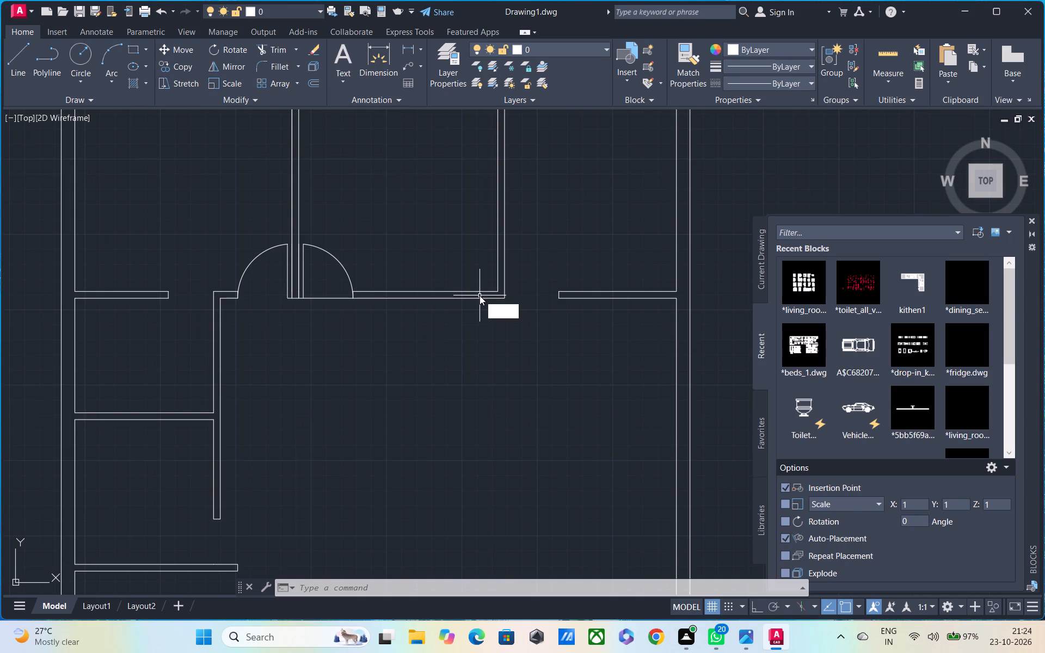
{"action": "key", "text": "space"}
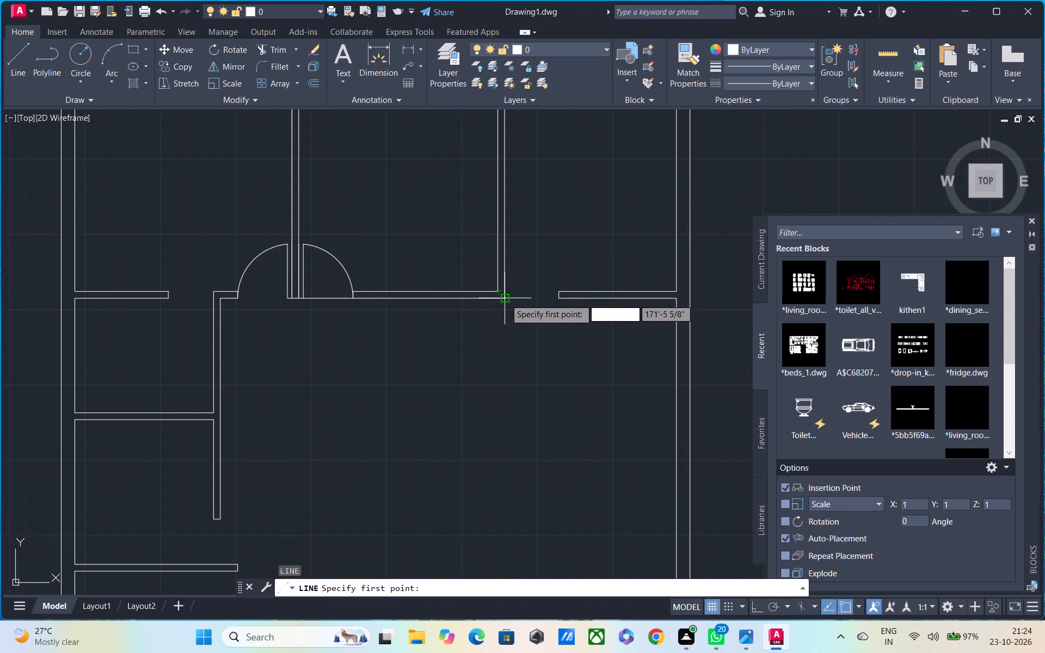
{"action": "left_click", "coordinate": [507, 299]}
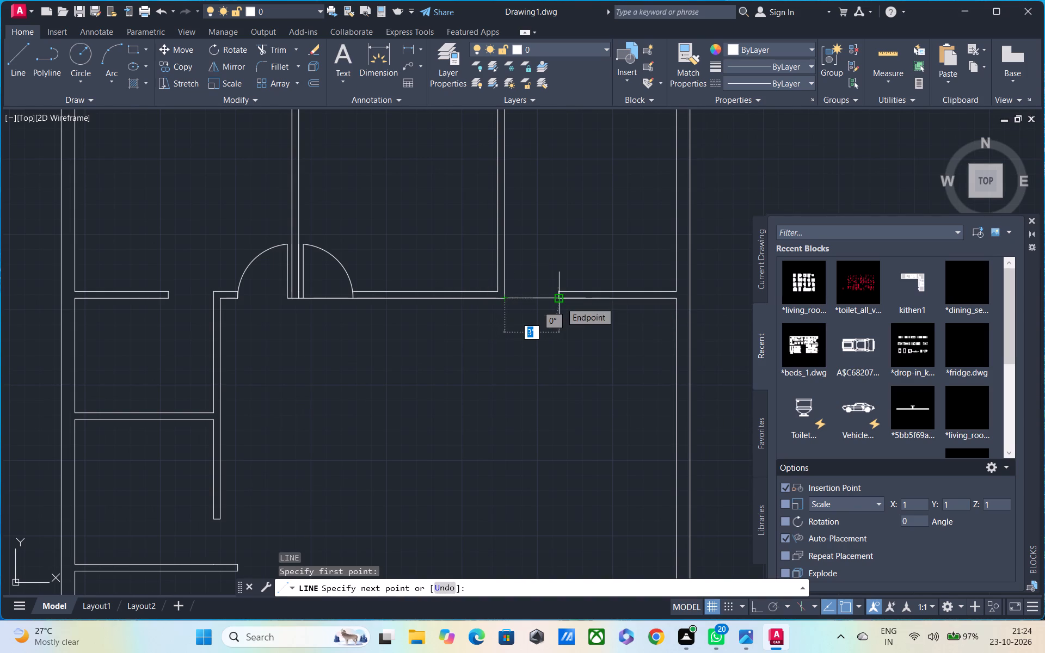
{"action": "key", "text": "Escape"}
Copy the spare door symbol by its lower-left corner onto the wall corner at the upper right room's door opening.
{"action": "middle_click_drag", "start_coordinate": [470, 316], "coordinate": [491, 356]}
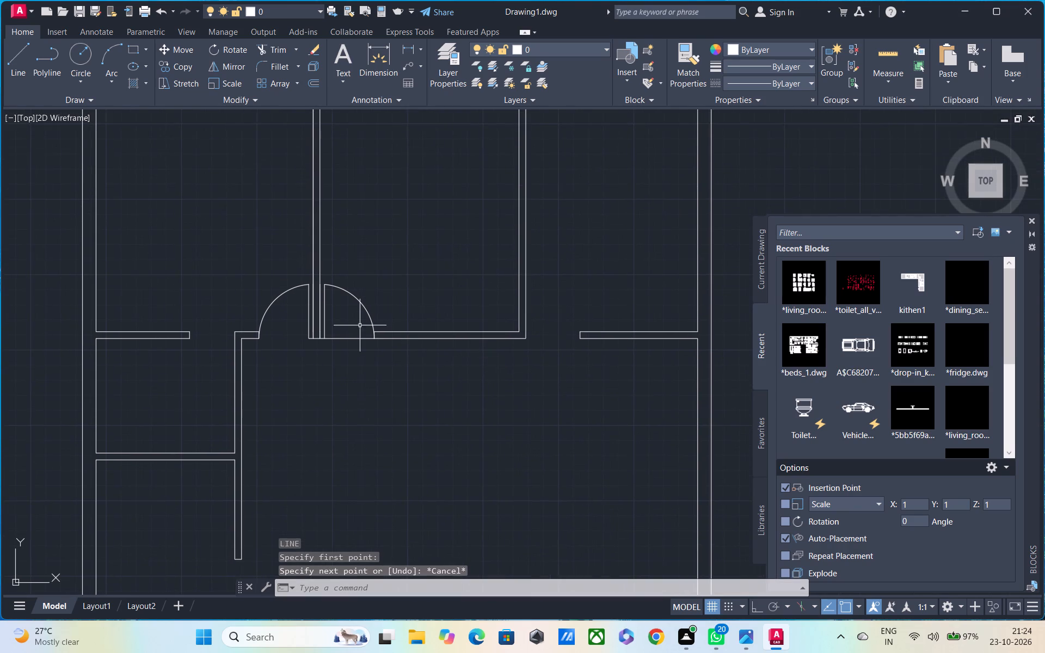
{"action": "middle_click_drag", "start_coordinate": [356, 319], "coordinate": [567, 307]}
{"action": "scroll", "coordinate": [433, 294], "scroll_direction": "down", "scroll_amount": 4}
{"action": "middle_click_drag", "start_coordinate": [247, 306], "coordinate": [264, 303]}
{"action": "scroll", "coordinate": [376, 293], "scroll_direction": "up", "scroll_amount": 2}
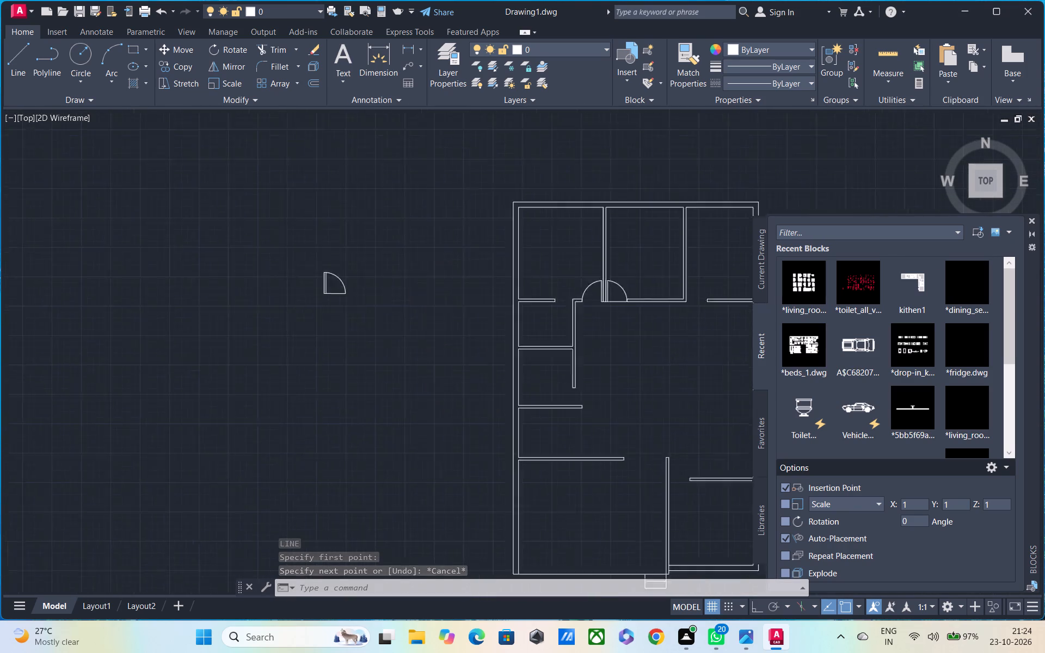
{"action": "scroll", "coordinate": [367, 291], "scroll_direction": "up", "scroll_amount": 2}
{"action": "left_click", "coordinate": [229, 229]}
{"action": "key", "text": "space"}
{"action": "left_click_drag", "start_coordinate": [353, 311], "coordinate": [360, 327]}
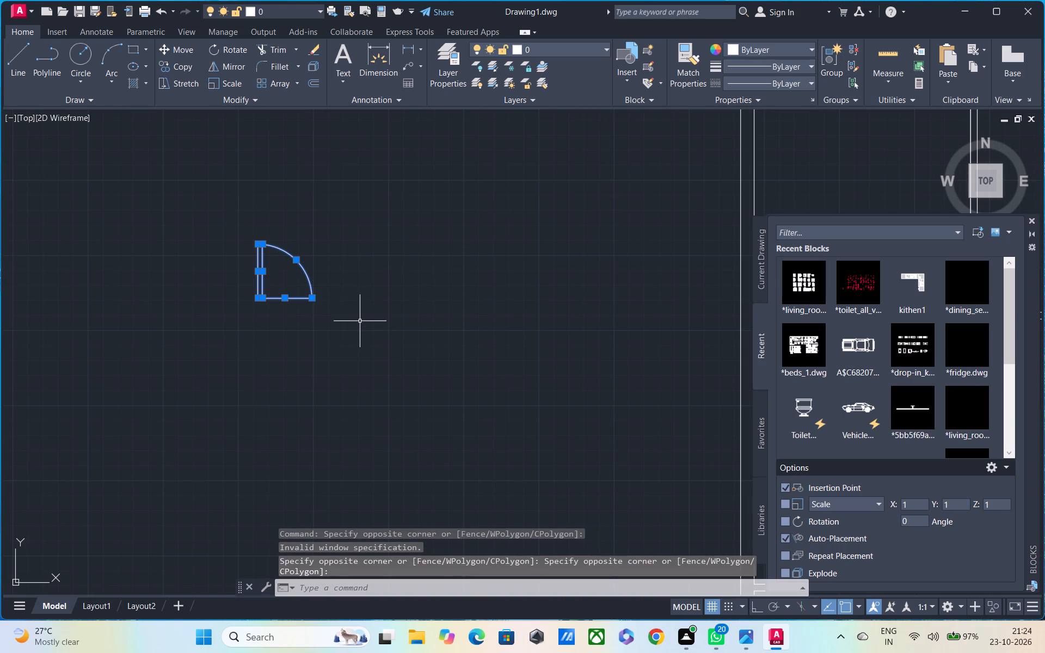
{"action": "key", "text": "c"}
{"action": "type", "text": "O"}
{"action": "key", "text": "space"}
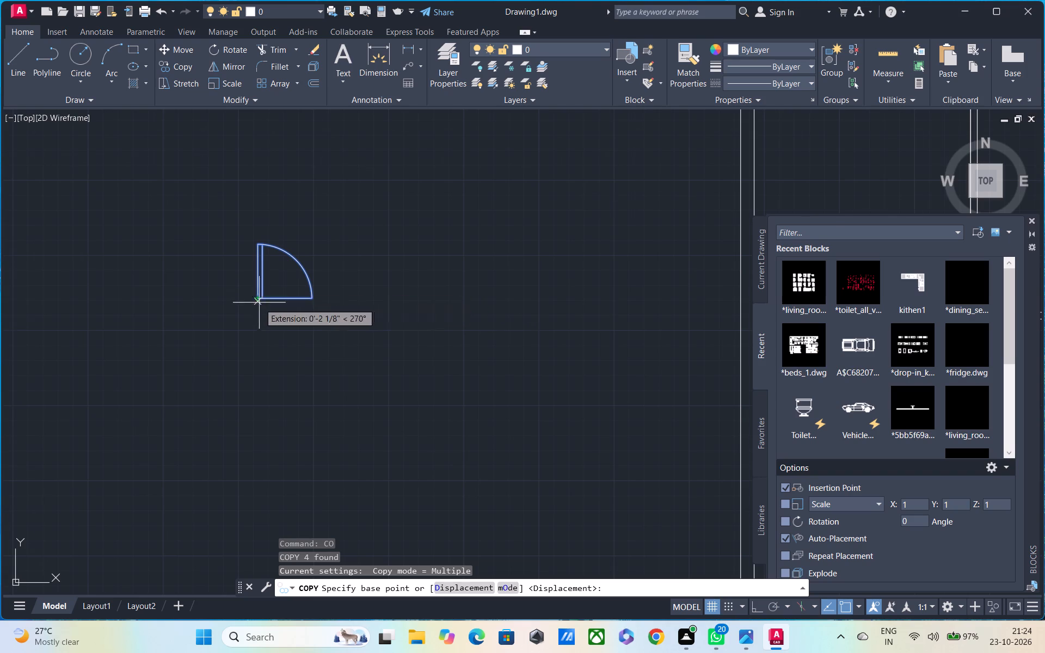
{"action": "scroll", "coordinate": [259, 304], "scroll_direction": "up", "scroll_amount": 4}
{"action": "left_click", "coordinate": [249, 266]}
{"action": "scroll", "coordinate": [266, 340], "scroll_direction": "down", "scroll_amount": 5}
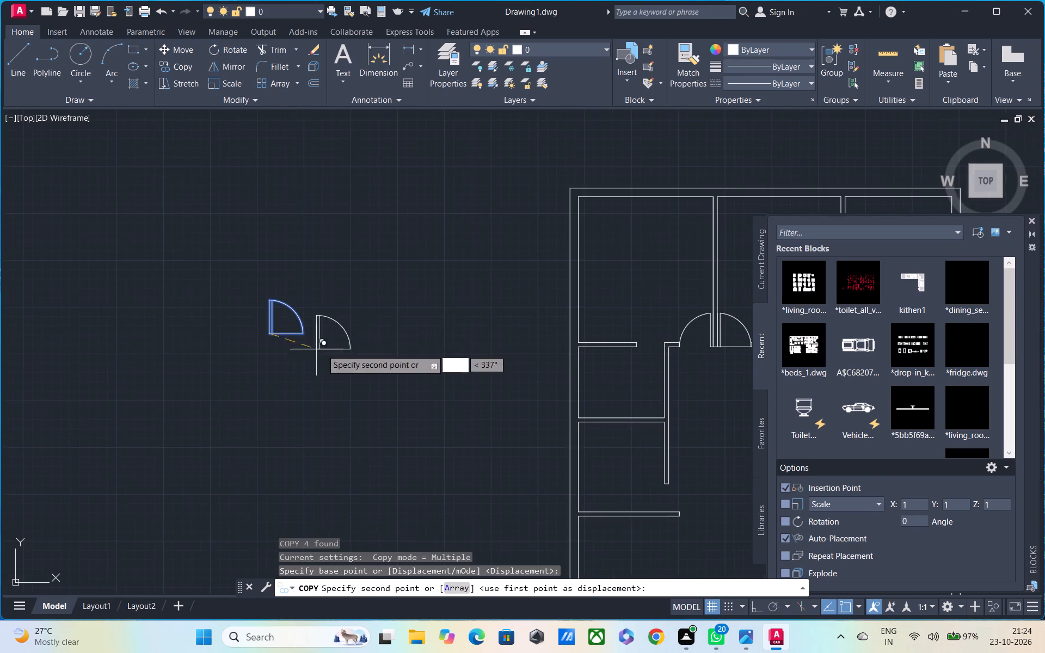
{"action": "scroll", "coordinate": [356, 341], "scroll_direction": "down", "scroll_amount": 1}
{"action": "middle_click_drag", "start_coordinate": [347, 331], "coordinate": [57, 303]}
{"action": "scroll", "coordinate": [348, 308], "scroll_direction": "up", "scroll_amount": 3}
{"action": "middle_click_drag", "start_coordinate": [400, 326], "coordinate": [342, 265]}
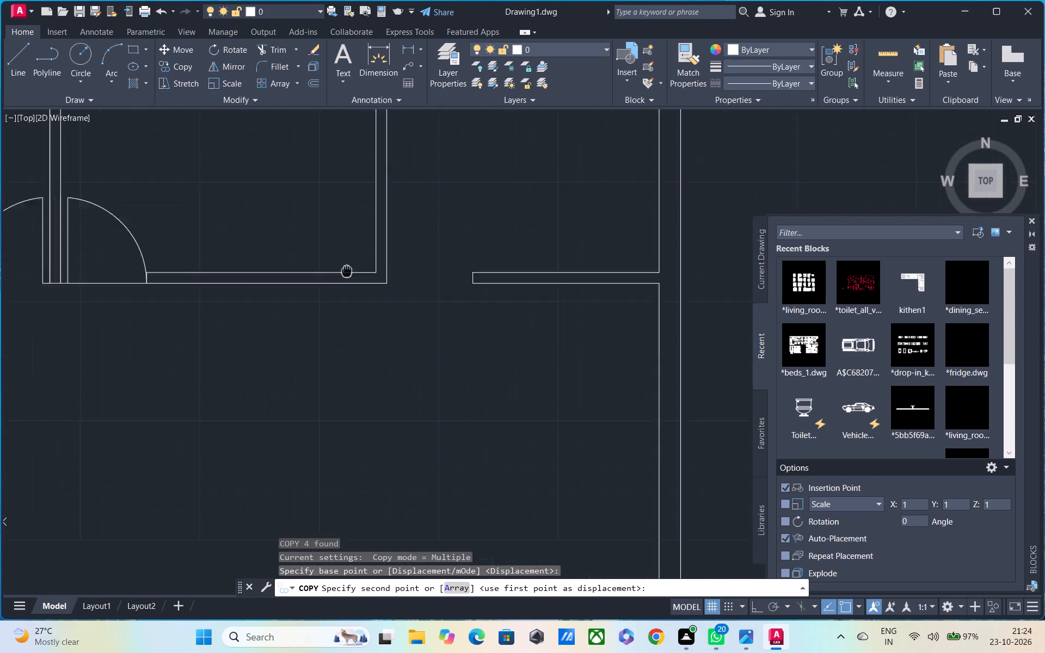
{"action": "middle_click_drag", "start_coordinate": [342, 265], "coordinate": [312, 241]}
{"action": "scroll", "coordinate": [347, 252], "scroll_direction": "up", "scroll_amount": 3}
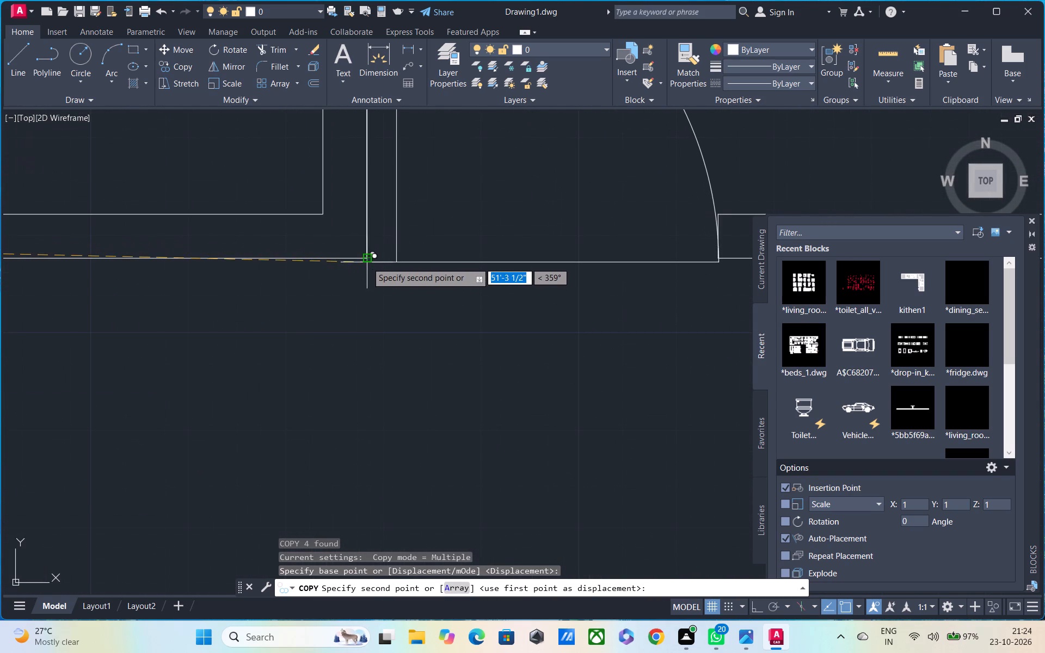
{"action": "left_click", "coordinate": [370, 258]}
Place another copy of the door symbol in the empty space outside the plan's right wall and finish copying.
{"action": "scroll", "coordinate": [374, 286], "scroll_direction": "down", "scroll_amount": 3}
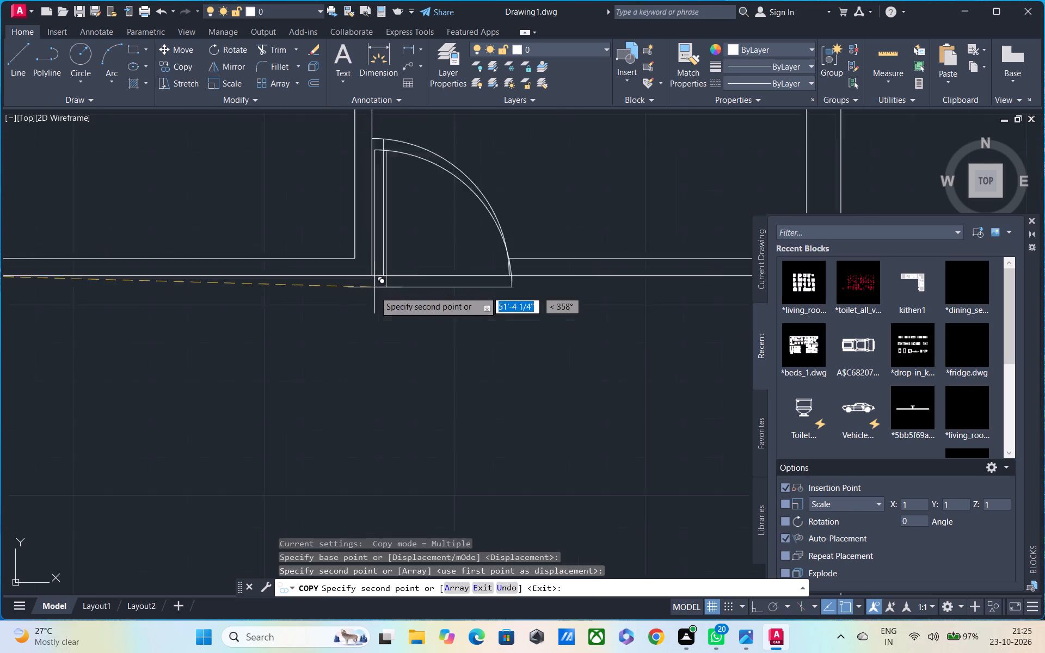
{"action": "scroll", "coordinate": [374, 293], "scroll_direction": "down", "scroll_amount": 1}
{"action": "middle_click_drag", "start_coordinate": [366, 329], "coordinate": [361, 162]}
{"action": "scroll", "coordinate": [366, 184], "scroll_direction": "down", "scroll_amount": 3}
{"action": "middle_click_drag", "start_coordinate": [379, 228], "coordinate": [382, 276]}
{"action": "scroll", "coordinate": [382, 223], "scroll_direction": "up", "scroll_amount": 4}
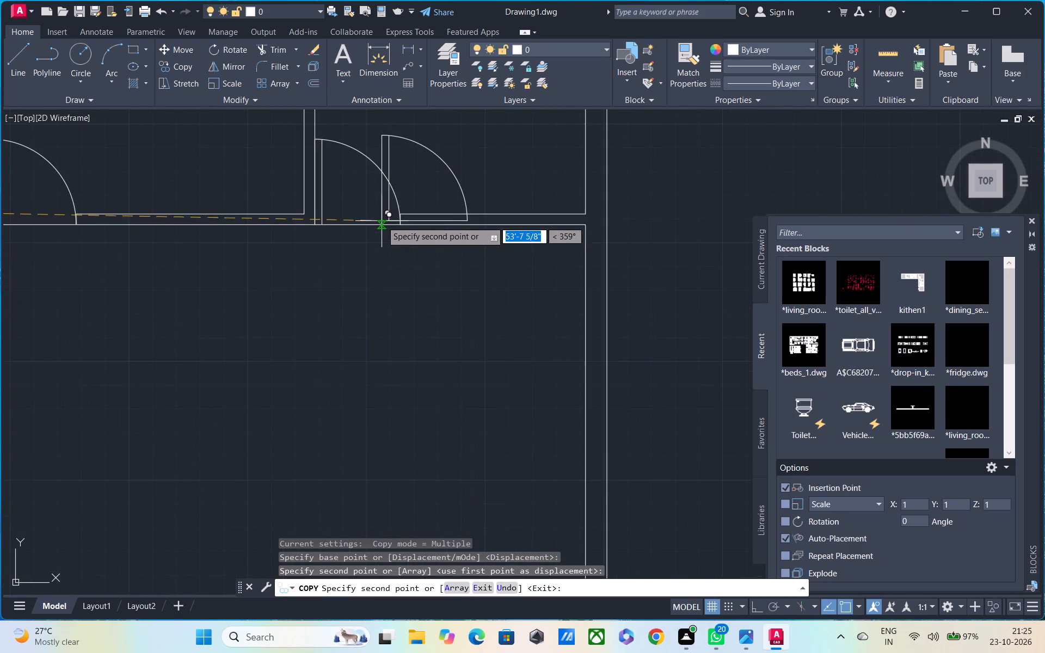
{"action": "middle_click_drag", "start_coordinate": [310, 225], "coordinate": [310, 175]}
{"action": "scroll", "coordinate": [310, 175], "scroll_direction": "up", "scroll_amount": 1}
{"action": "scroll", "coordinate": [310, 192], "scroll_direction": "down", "scroll_amount": 5}
{"action": "middle_click_drag", "start_coordinate": [313, 264], "coordinate": [313, 206]}
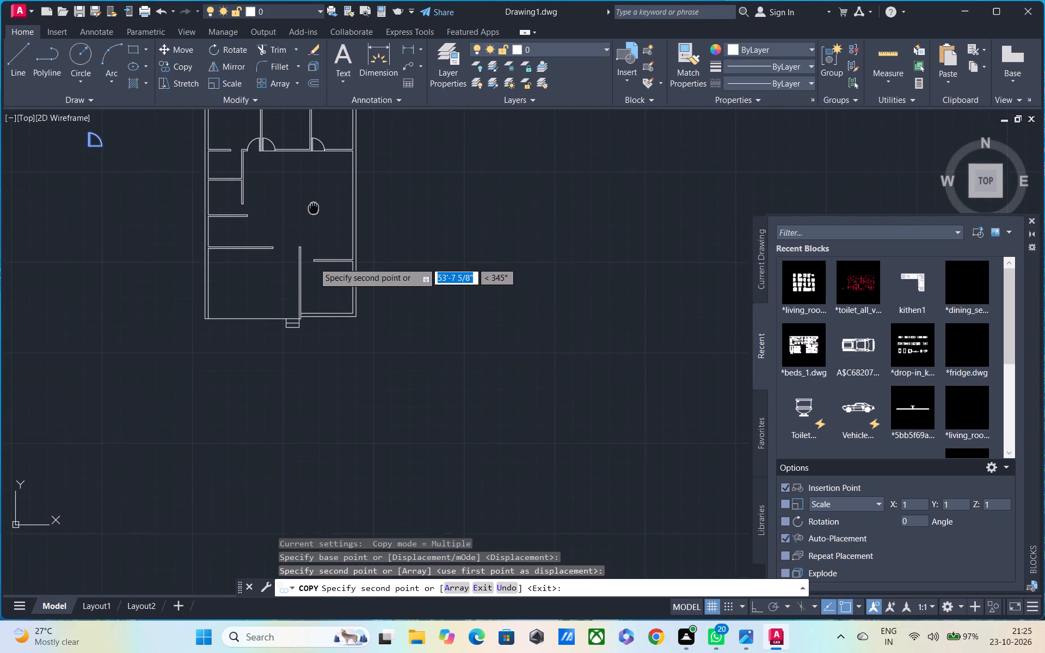
{"action": "middle_click_drag", "start_coordinate": [313, 206], "coordinate": [313, 202]}
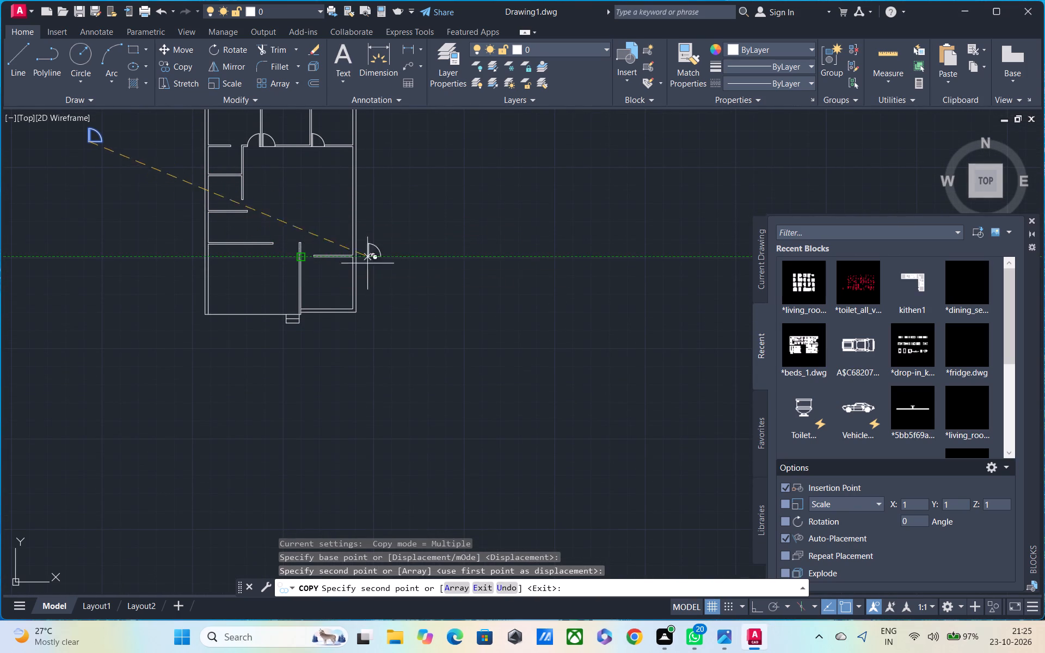
{"action": "left_click", "coordinate": [453, 227]}
{"action": "key", "text": "Escape"}
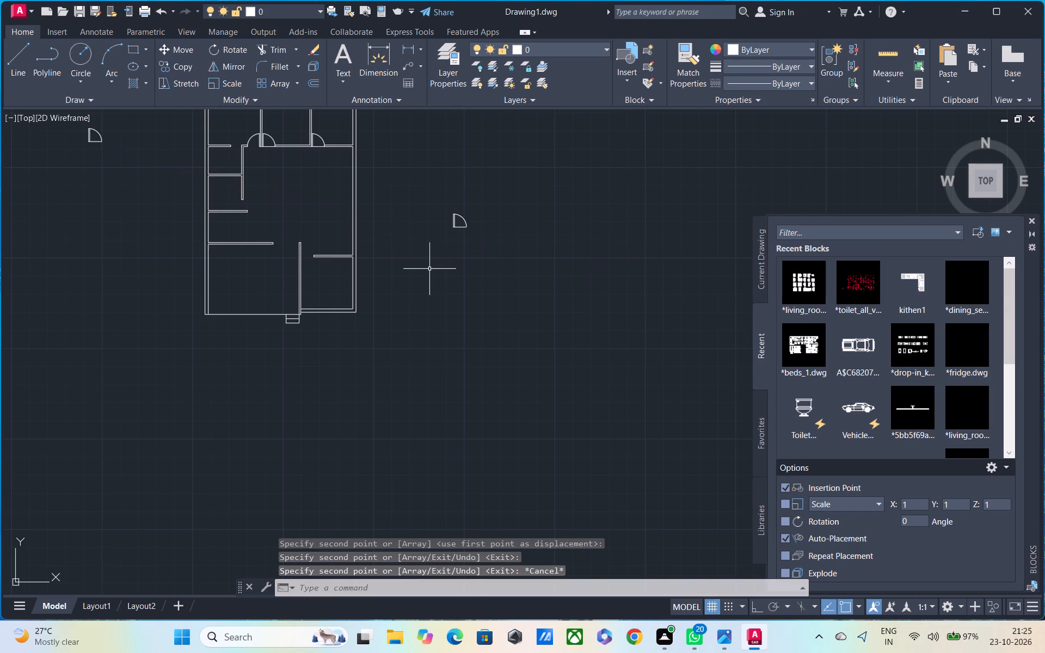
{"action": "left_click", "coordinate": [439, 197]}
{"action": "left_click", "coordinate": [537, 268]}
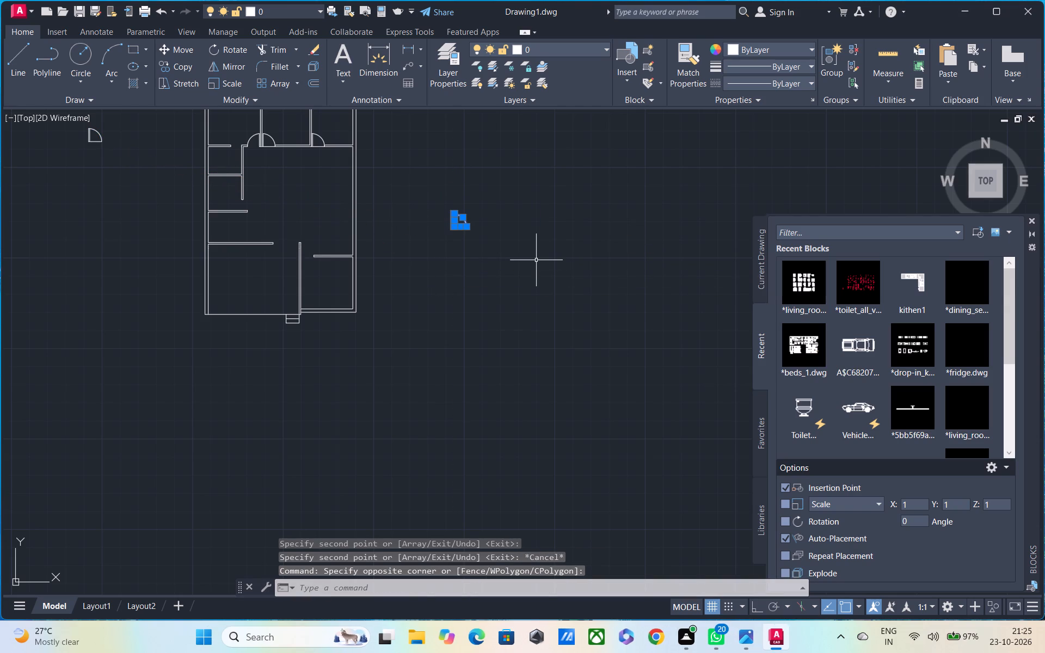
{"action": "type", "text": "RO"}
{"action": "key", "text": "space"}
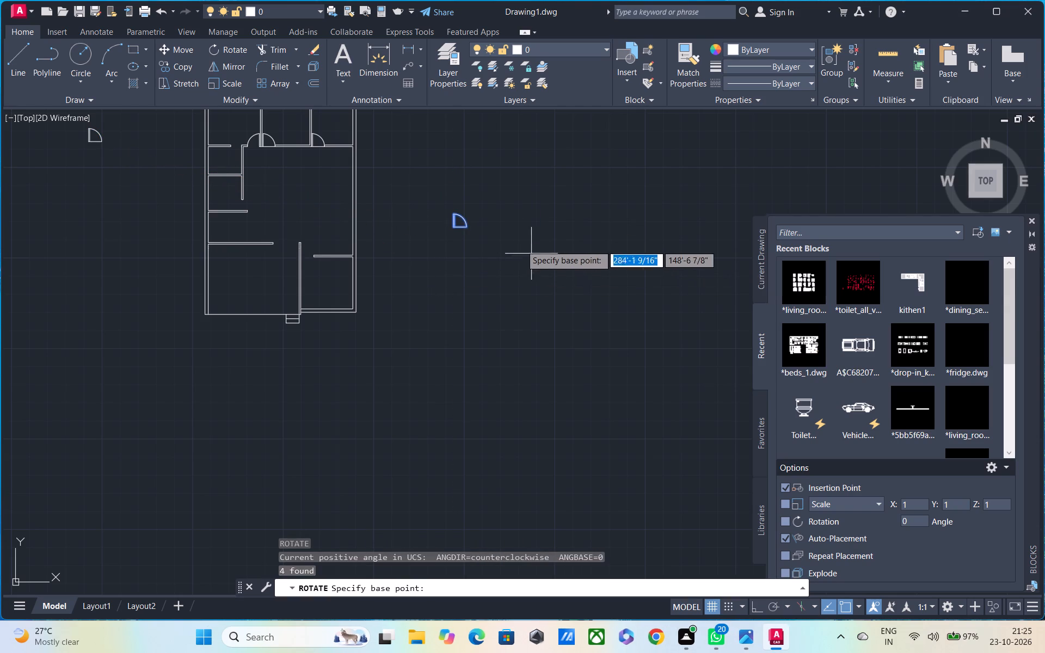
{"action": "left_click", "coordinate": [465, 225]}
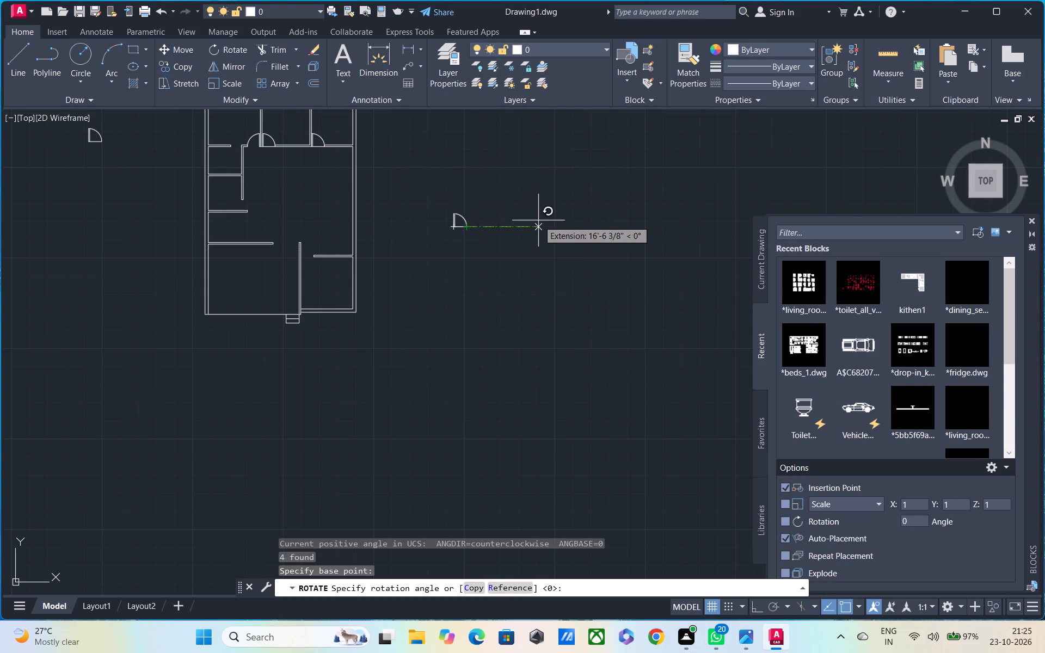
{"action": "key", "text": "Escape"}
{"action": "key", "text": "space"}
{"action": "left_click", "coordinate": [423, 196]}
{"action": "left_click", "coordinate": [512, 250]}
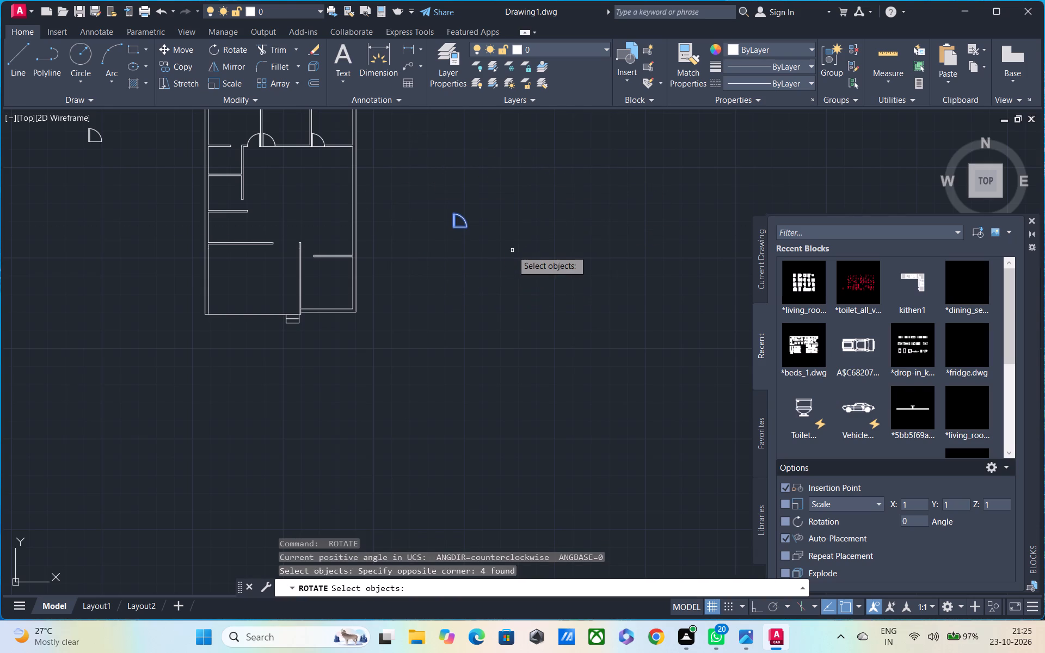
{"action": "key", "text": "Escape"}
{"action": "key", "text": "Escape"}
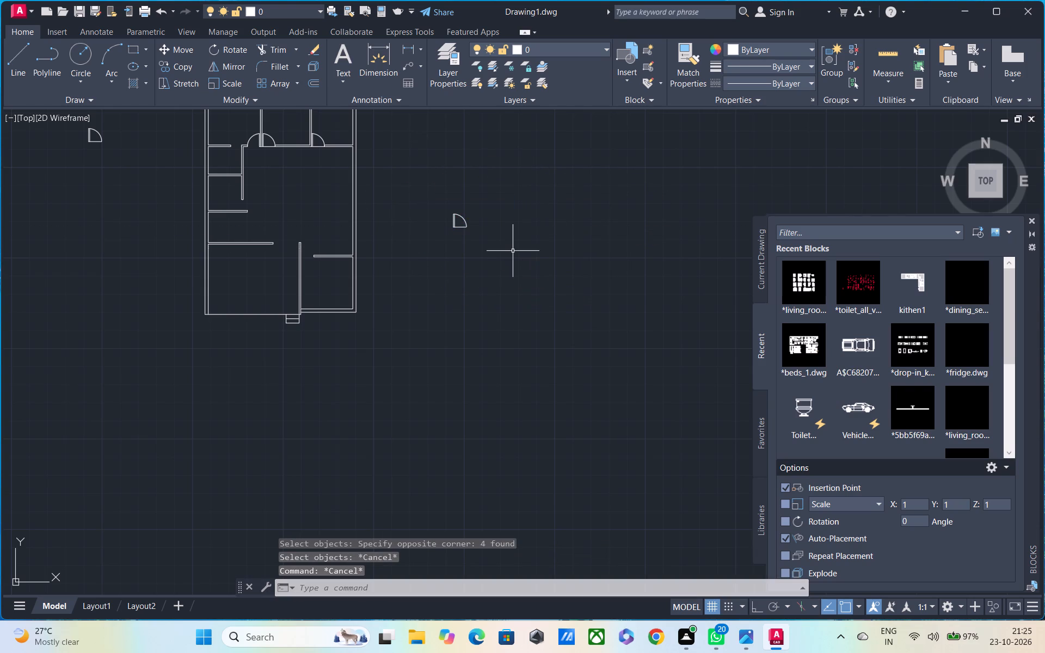
Mirror the spare door beside the plan's right wall about a horizontal line below it, keeping the original.
{"action": "left_click", "coordinate": [445, 192]}
{"action": "left_click", "coordinate": [500, 264]}
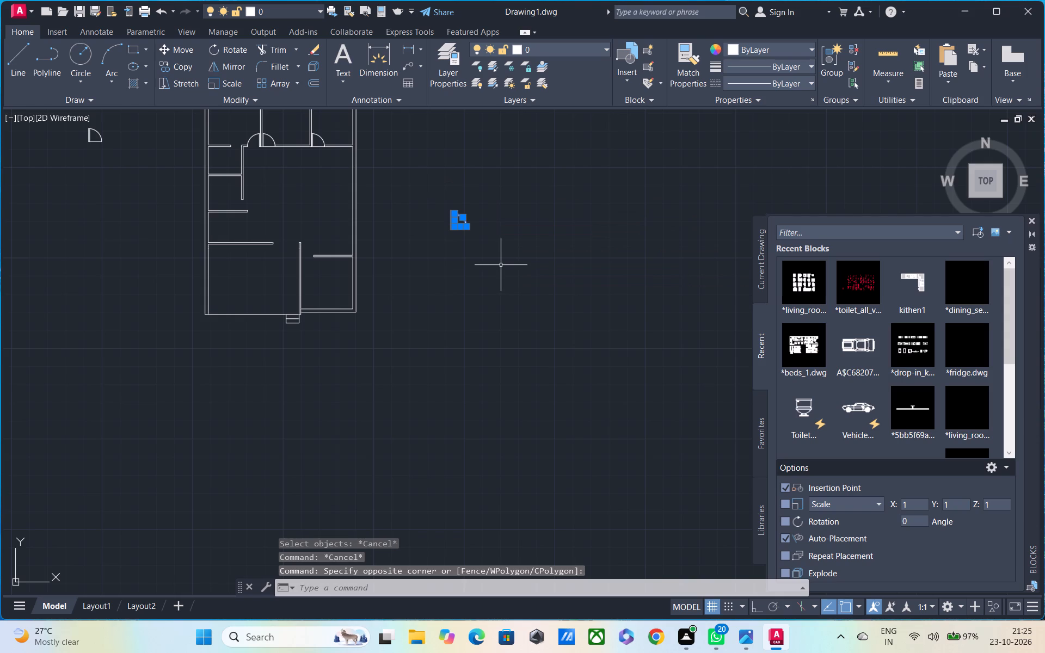
{"action": "type", "text": "MI"}
{"action": "key", "text": "space"}
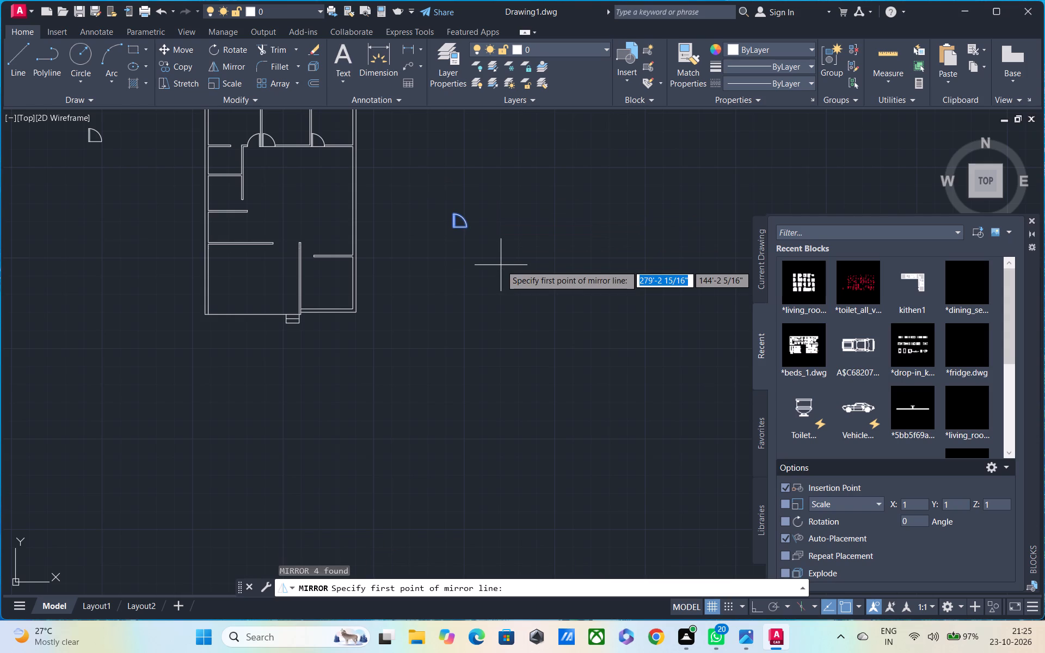
{"action": "left_click", "coordinate": [463, 254]}
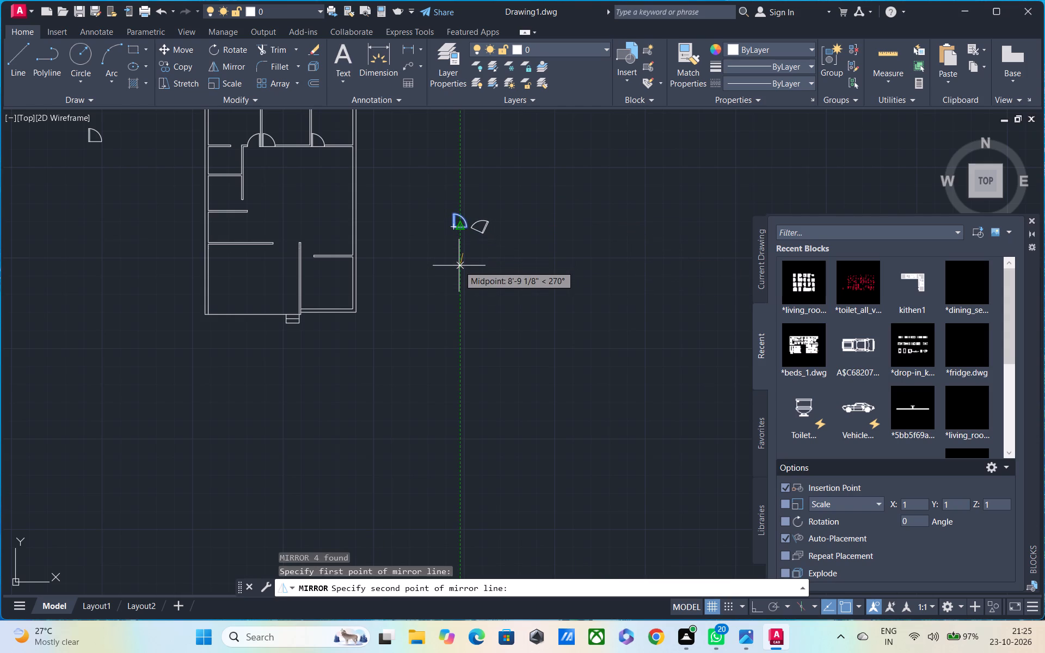
{"action": "key", "text": "F8"}
{"action": "left_click", "coordinate": [487, 266]}
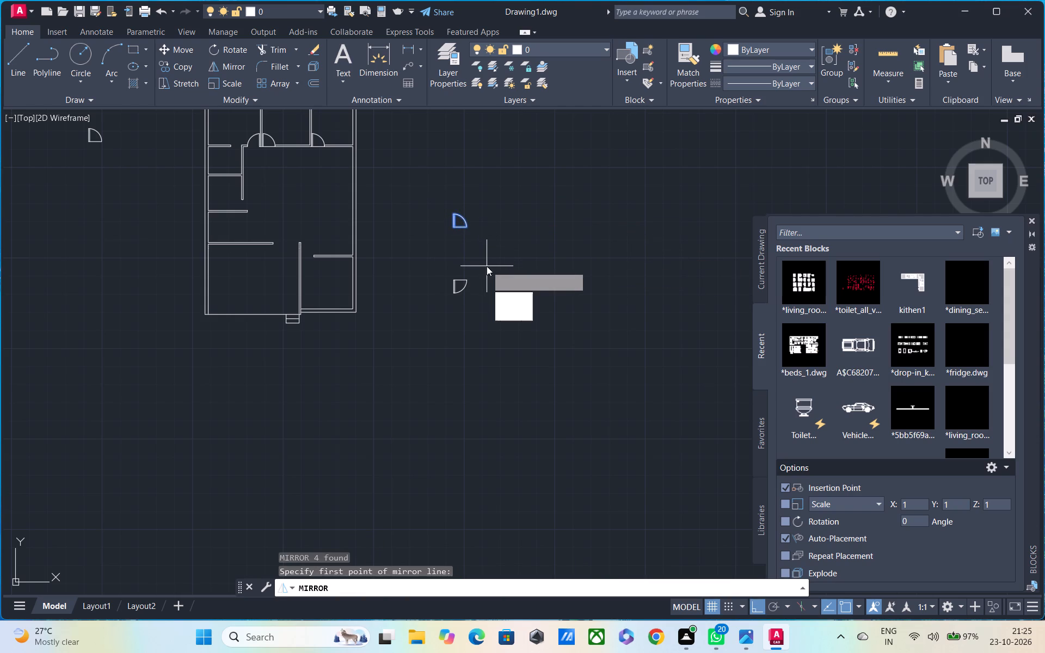
{"action": "left_click_drag", "start_coordinate": [518, 318], "coordinate": [487, 266]}
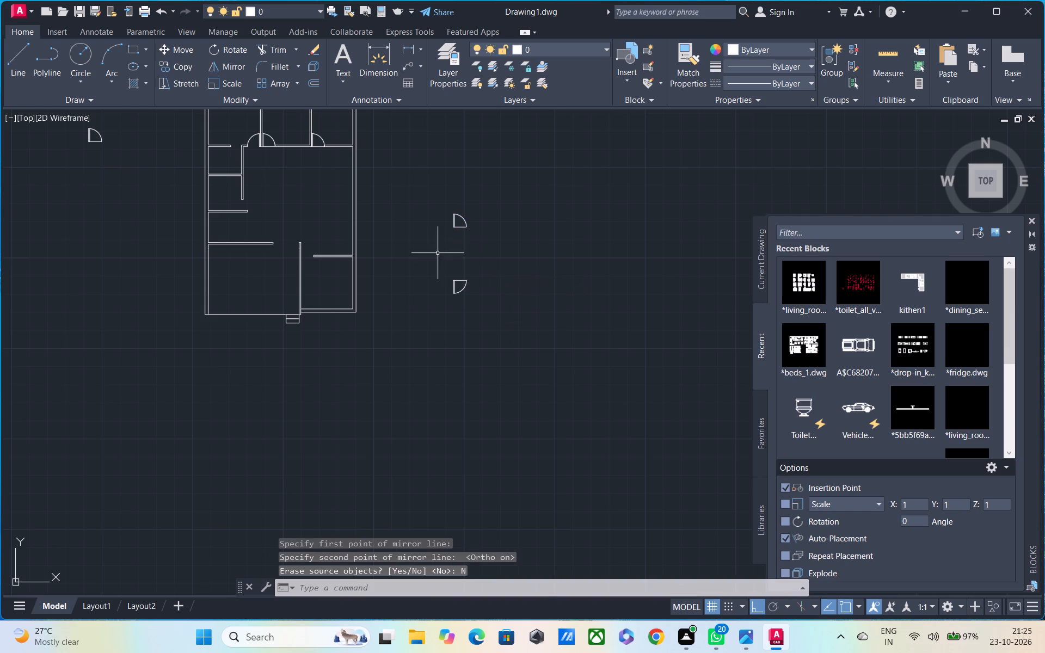
Copy the mirrored door by its upper-left corner onto the wall junction at the lower right room's door opening.
{"action": "left_click", "coordinate": [438, 254]}
{"action": "left_click", "coordinate": [502, 326]}
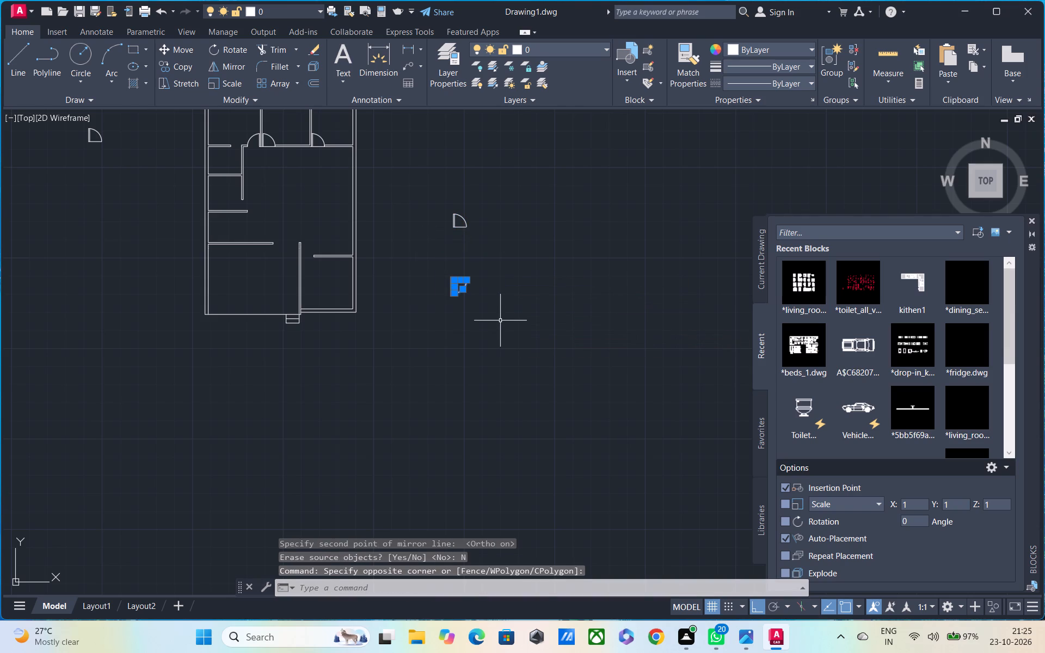
{"action": "type", "text": "CO"}
{"action": "key", "text": "space"}
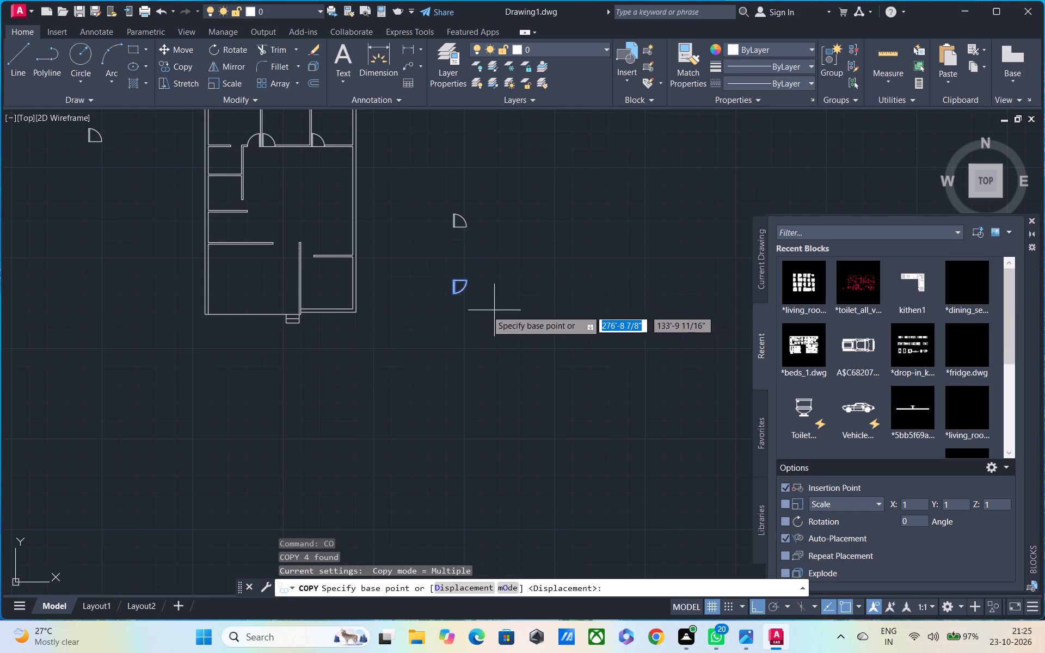
{"action": "scroll", "coordinate": [462, 298], "scroll_direction": "up", "scroll_amount": 3}
{"action": "middle_click_drag", "start_coordinate": [434, 248], "coordinate": [445, 286]}
{"action": "scroll", "coordinate": [436, 276], "scroll_direction": "up", "scroll_amount": 4}
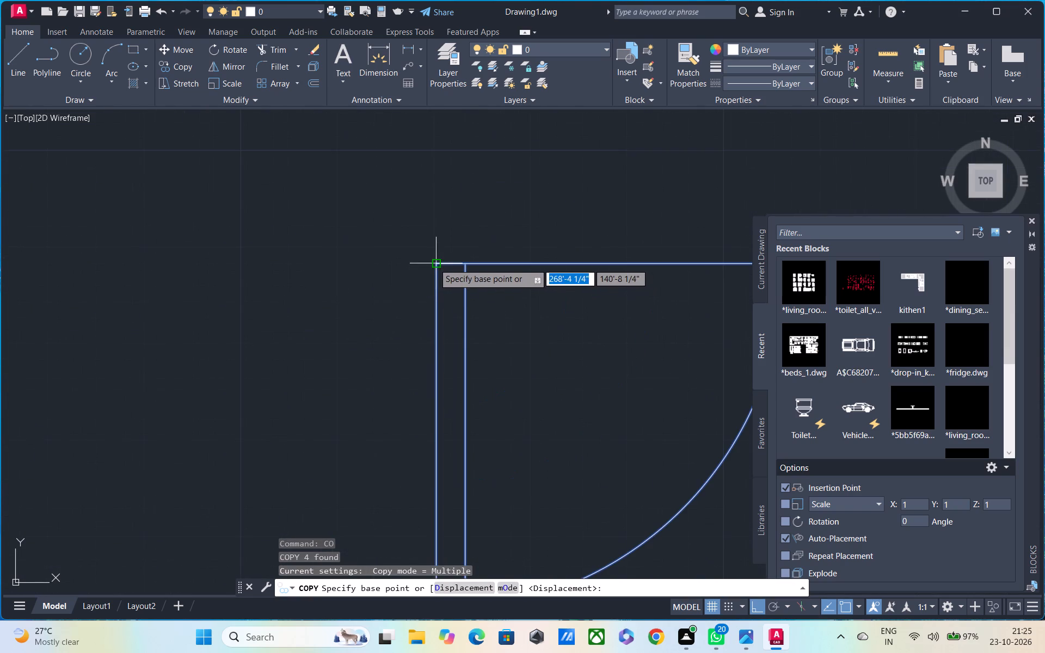
{"action": "left_click", "coordinate": [434, 263]}
{"action": "scroll", "coordinate": [219, 274], "scroll_direction": "down", "scroll_amount": 6}
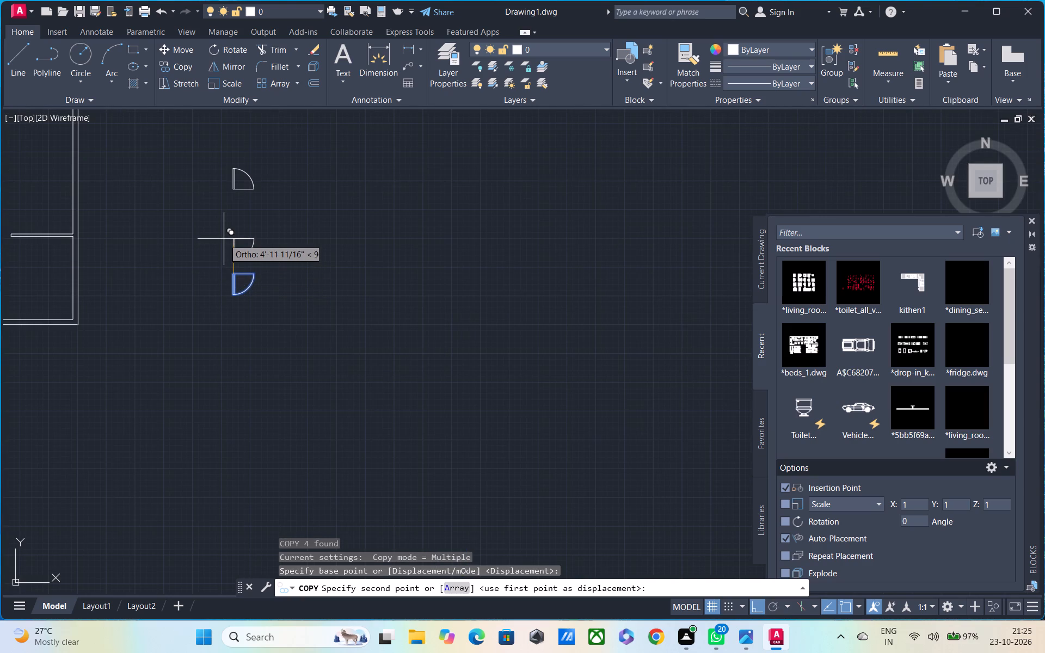
{"action": "key", "text": "F8"}
{"action": "middle_click_drag", "start_coordinate": [161, 268], "coordinate": [630, 303]}
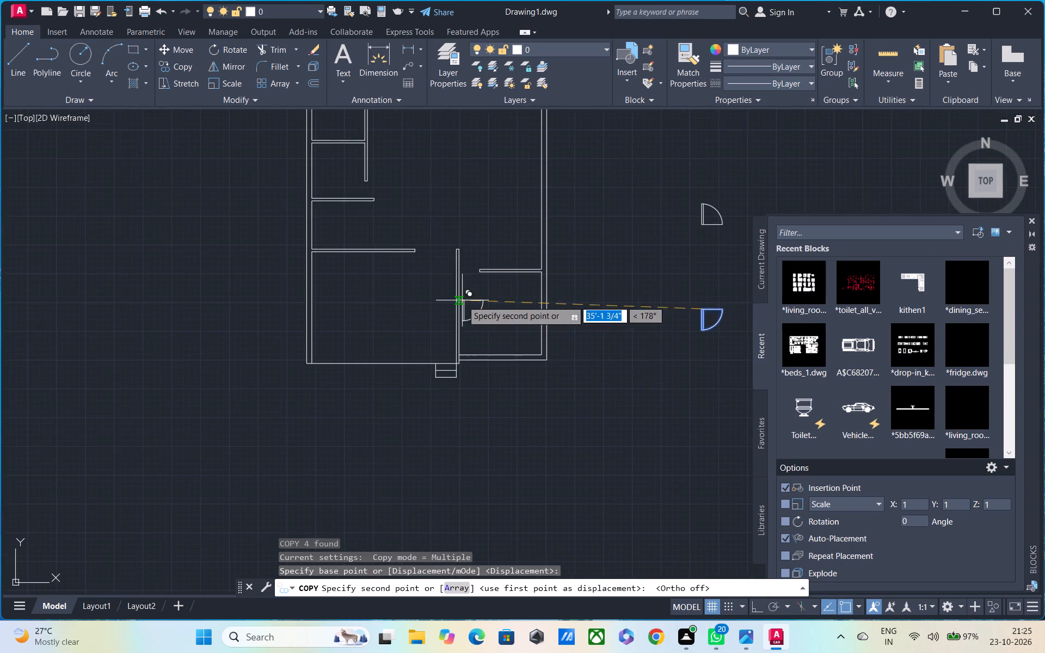
{"action": "scroll", "coordinate": [461, 299], "scroll_direction": "up", "scroll_amount": 3}
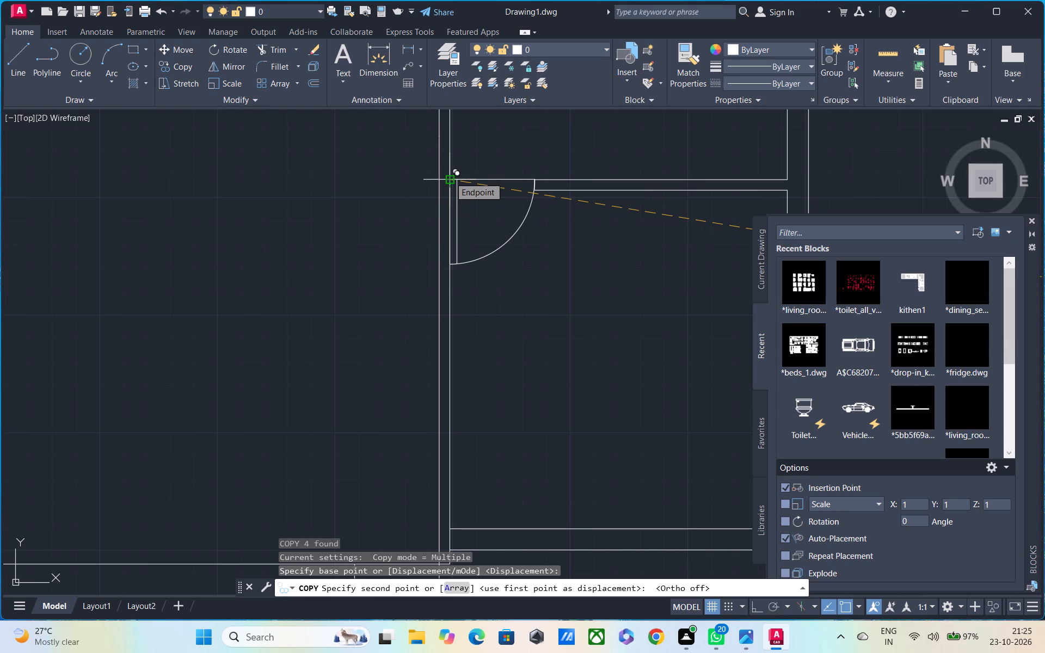
{"action": "left_click", "coordinate": [450, 177]}
Place another copy of the mirrored door in the empty space outside the plan's left wall and finish copying.
{"action": "middle_click_drag", "start_coordinate": [457, 281], "coordinate": [477, 264]}
{"action": "scroll", "coordinate": [478, 263], "scroll_direction": "down", "scroll_amount": 3}
{"action": "scroll", "coordinate": [482, 226], "scroll_direction": "up", "scroll_amount": 9}
{"action": "scroll", "coordinate": [464, 257], "scroll_direction": "down", "scroll_amount": 5}
{"action": "middle_click_drag", "start_coordinate": [471, 235], "coordinate": [507, 181]}
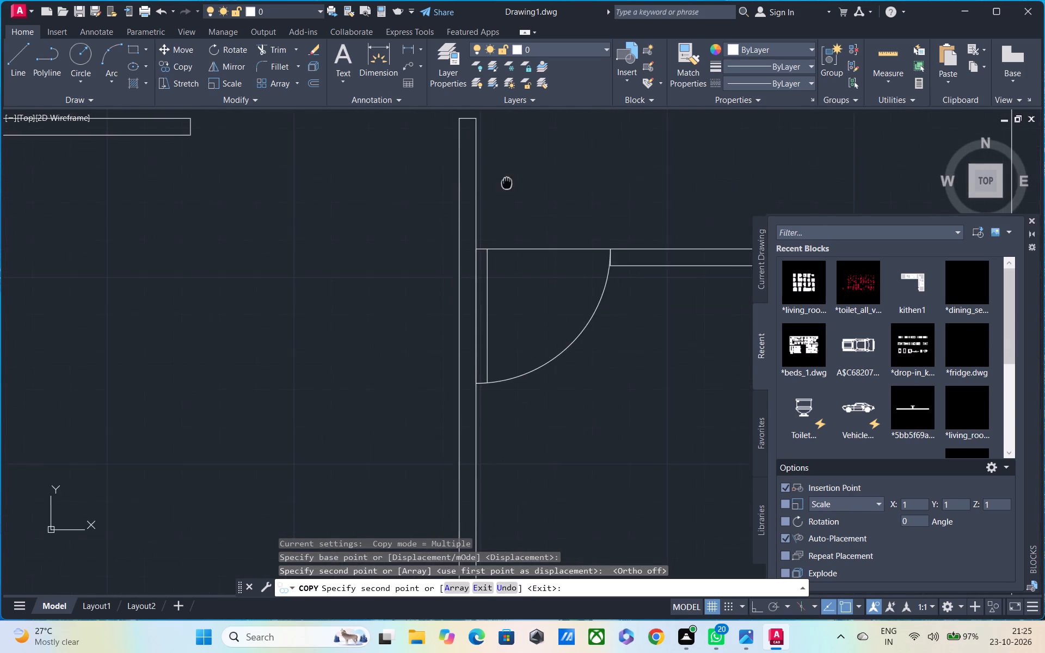
{"action": "middle_click_drag", "start_coordinate": [507, 181], "coordinate": [508, 180]}
{"action": "scroll", "coordinate": [392, 197], "scroll_direction": "down", "scroll_amount": 4}
{"action": "middle_click_drag", "start_coordinate": [388, 197], "coordinate": [489, 255]}
{"action": "middle_click_drag", "start_coordinate": [418, 264], "coordinate": [435, 319]}
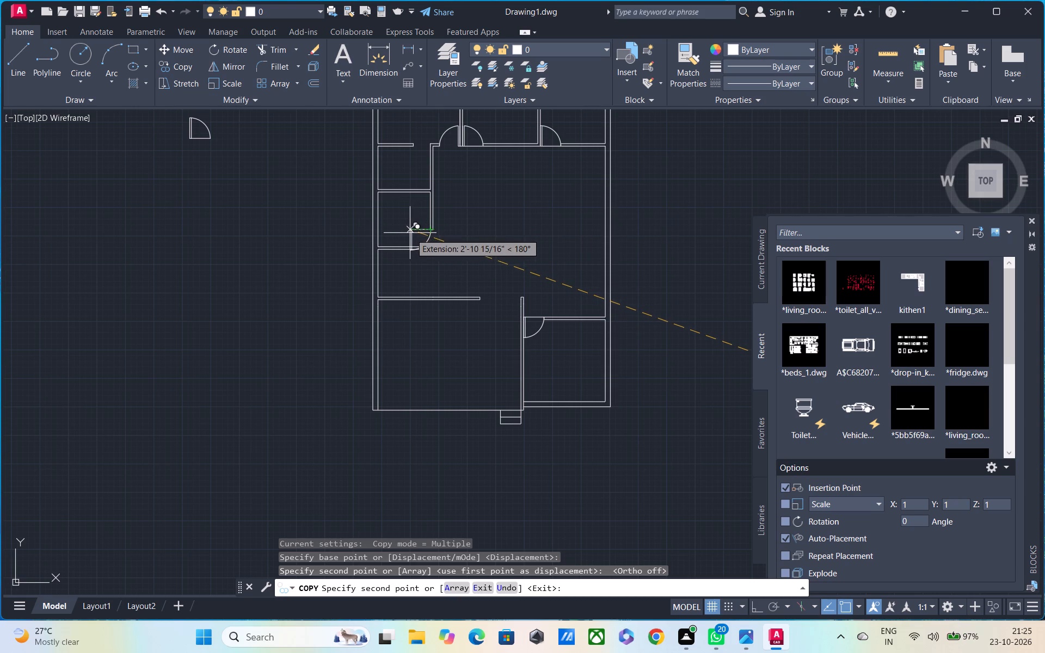
{"action": "scroll", "coordinate": [405, 230], "scroll_direction": "down", "scroll_amount": 3}
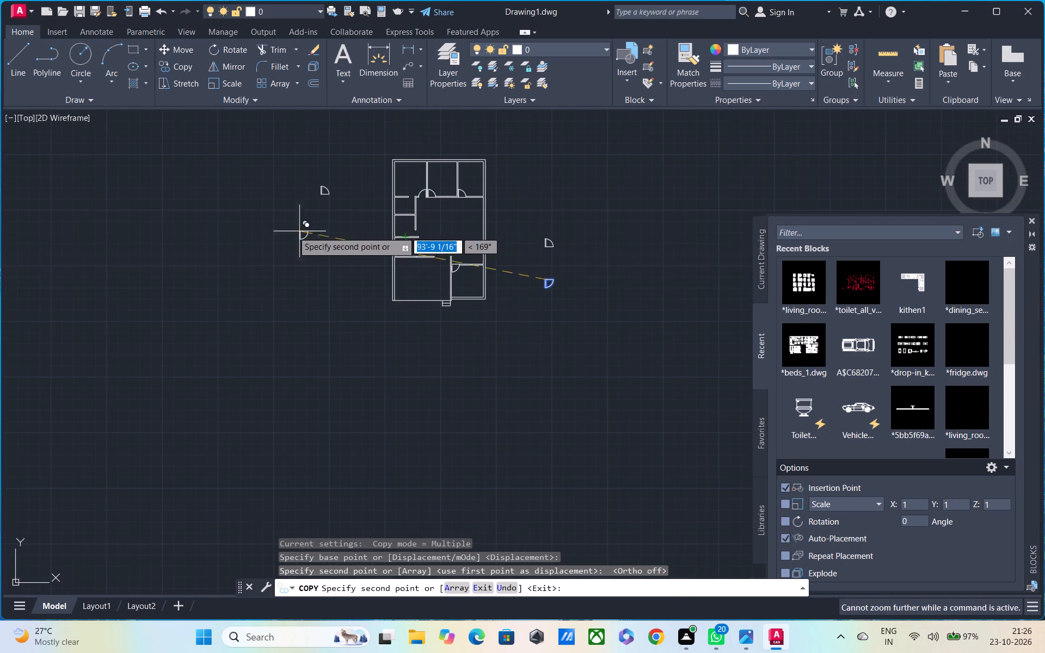
{"action": "left_click_drag", "start_coordinate": [258, 251], "coordinate": [253, 251]}
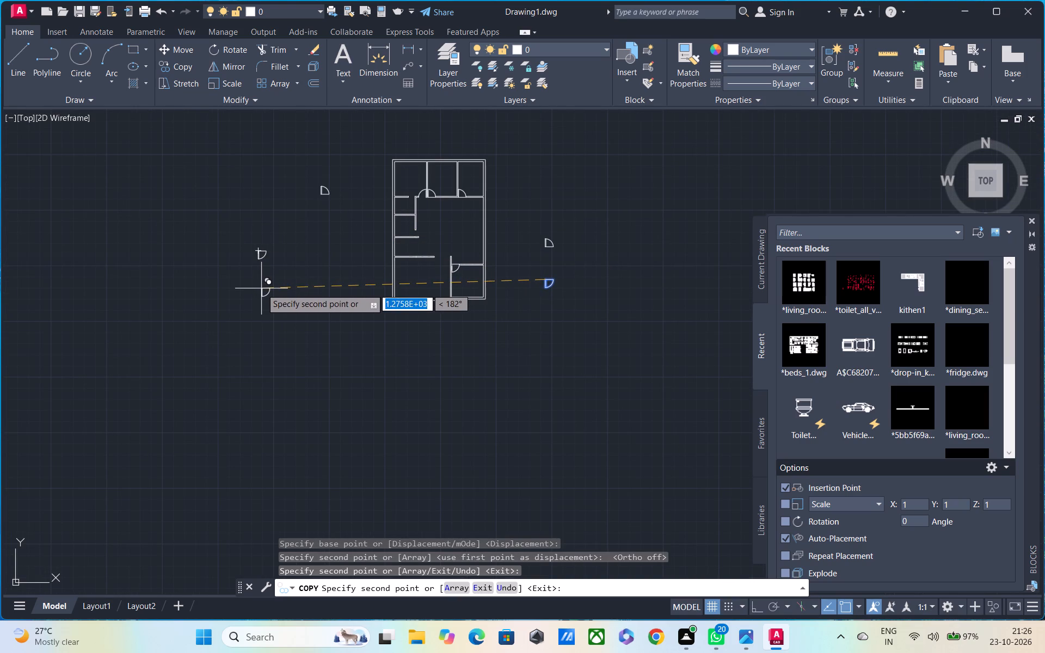
{"action": "key", "text": "Escape"}
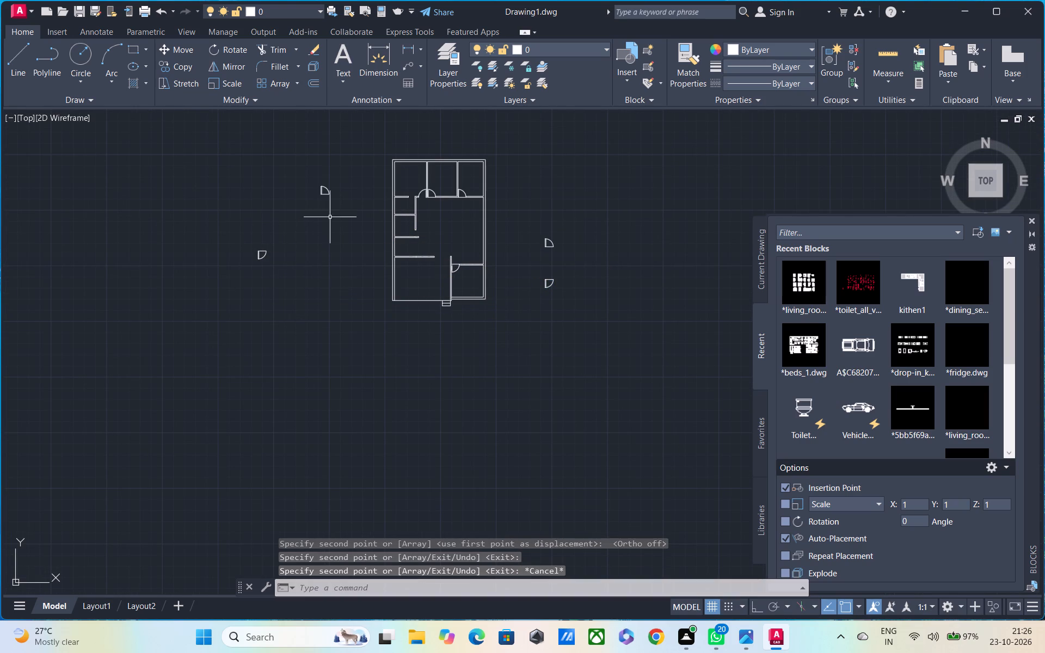
Rotate the upper spare door outside the plan's left wall 90° counterclockwise about its lower-right corner.
{"action": "key", "text": "space"}
{"action": "key", "text": "space"}
{"action": "left_click", "coordinate": [304, 175]}
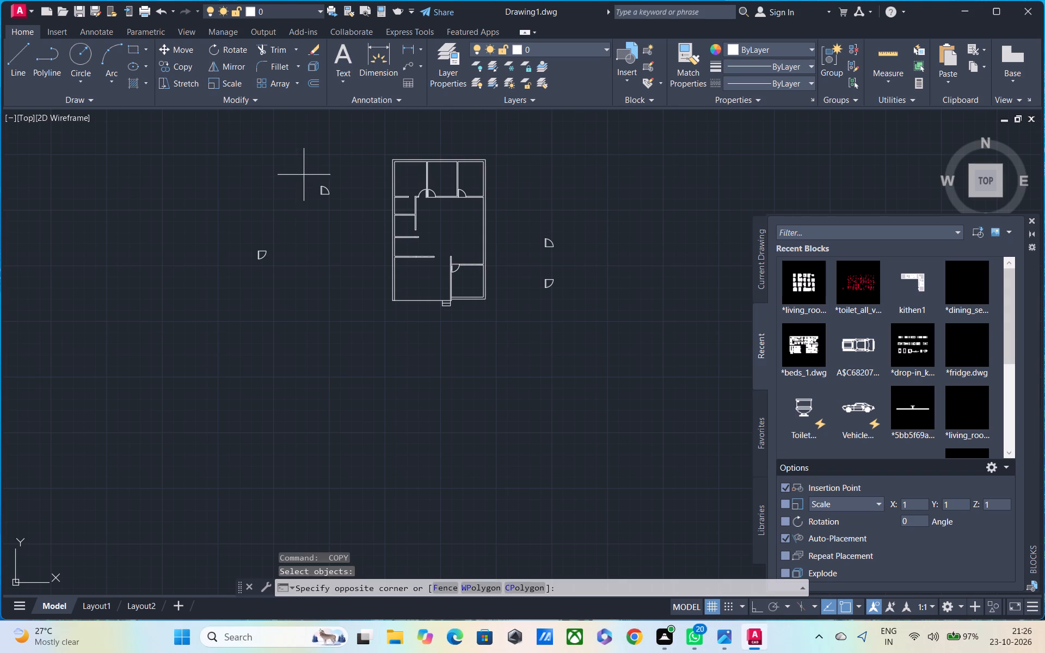
{"action": "left_click", "coordinate": [370, 212]}
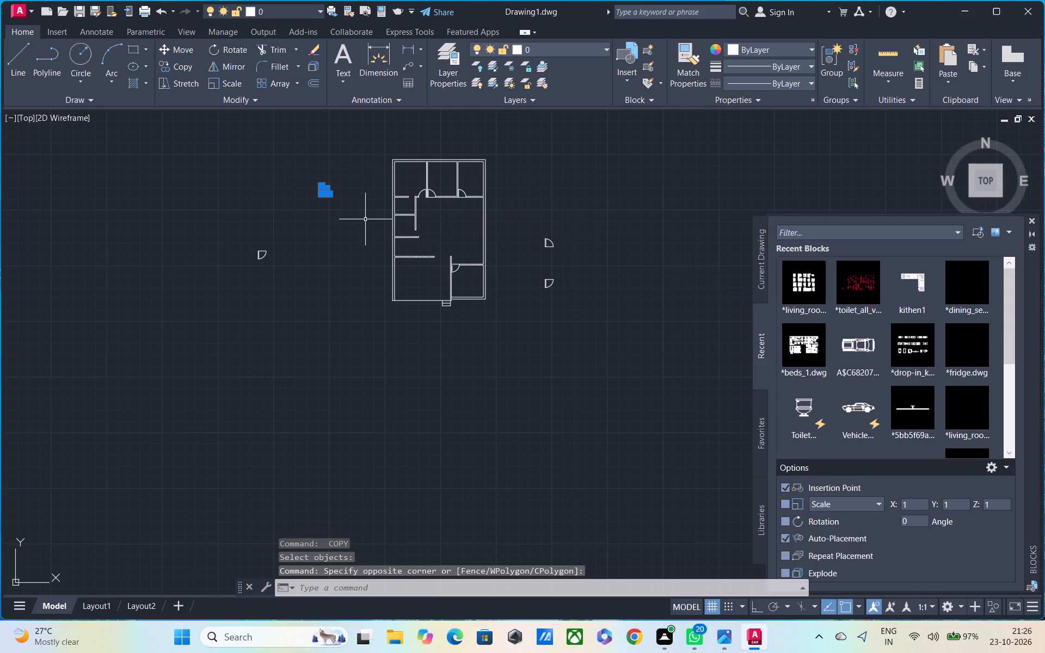
{"action": "type", "text": "RO"}
{"action": "key", "text": "space"}
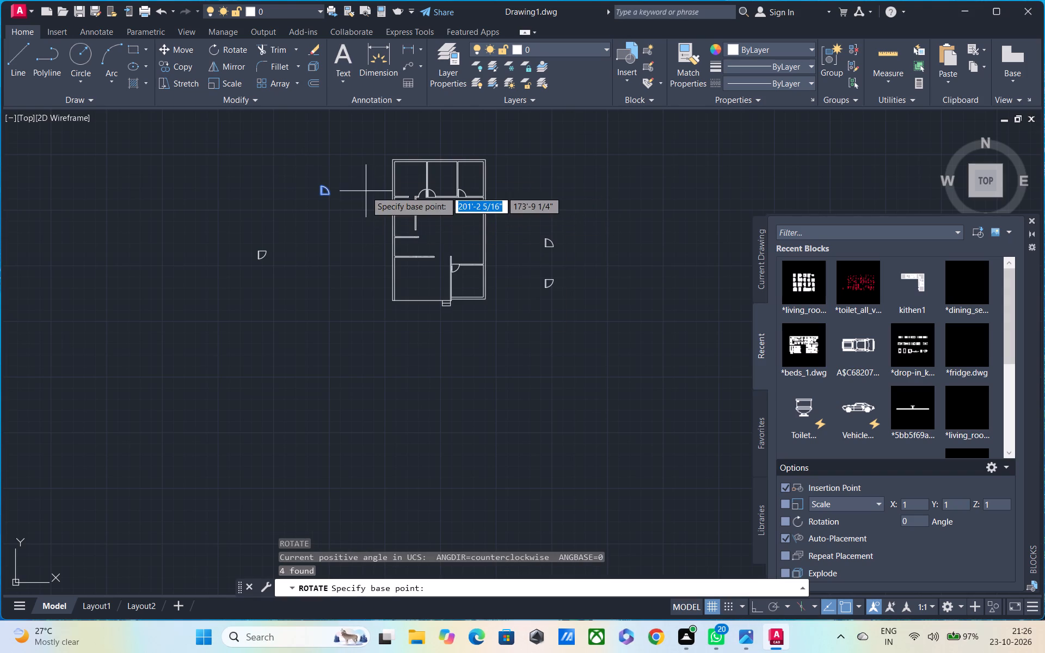
{"action": "scroll", "coordinate": [361, 190], "scroll_direction": "up", "scroll_amount": 5}
{"action": "middle_click_drag", "start_coordinate": [195, 218], "coordinate": [447, 218]}
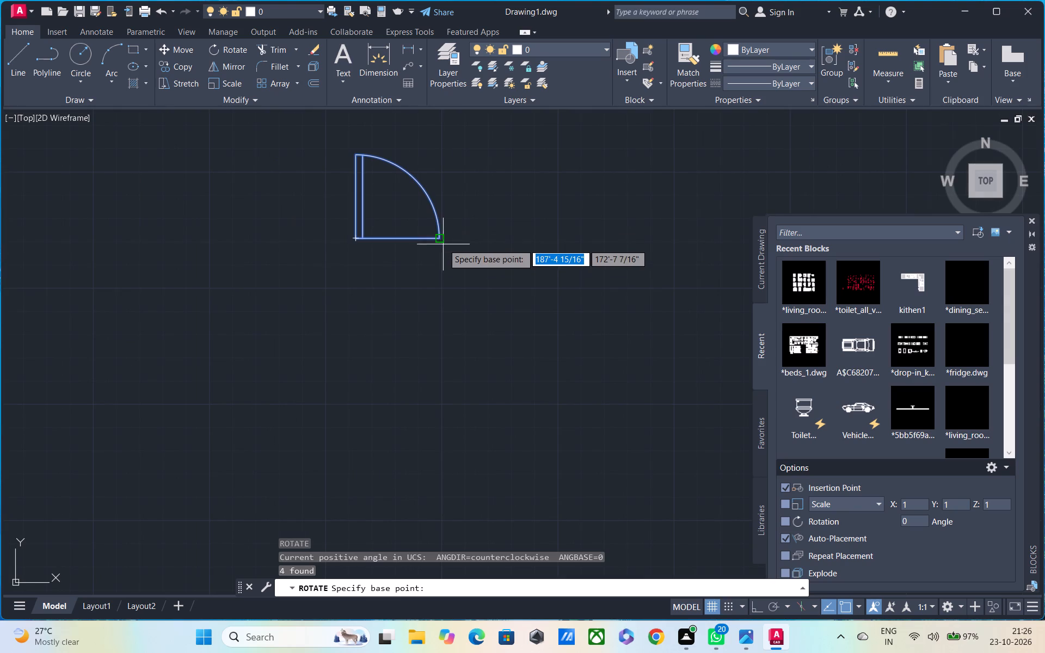
{"action": "left_click", "coordinate": [441, 239]}
{"action": "left_click", "coordinate": [436, 182]}
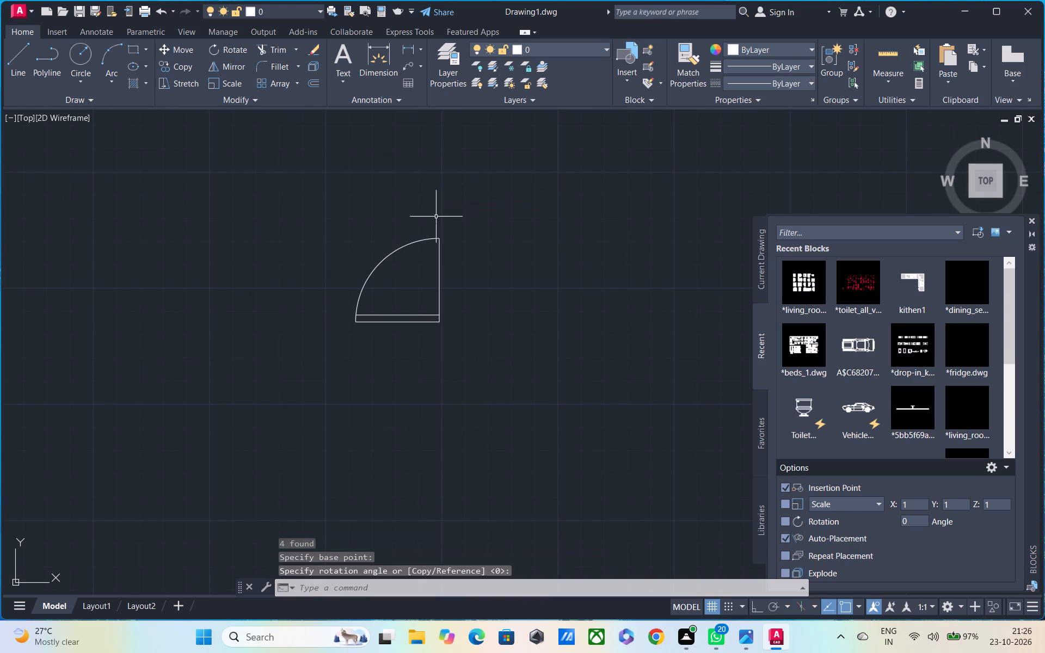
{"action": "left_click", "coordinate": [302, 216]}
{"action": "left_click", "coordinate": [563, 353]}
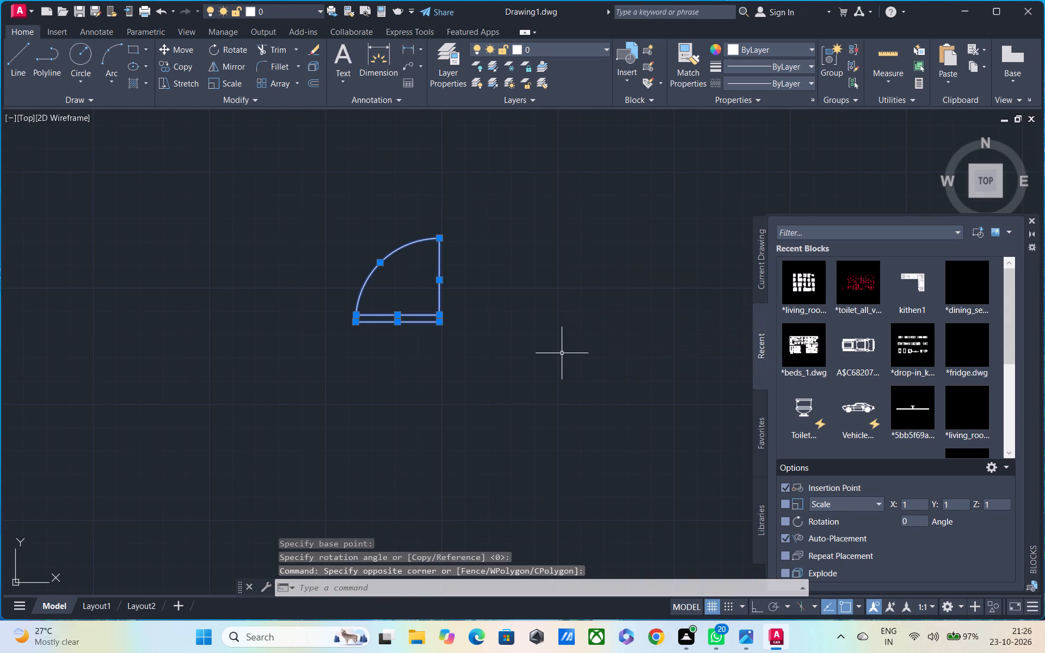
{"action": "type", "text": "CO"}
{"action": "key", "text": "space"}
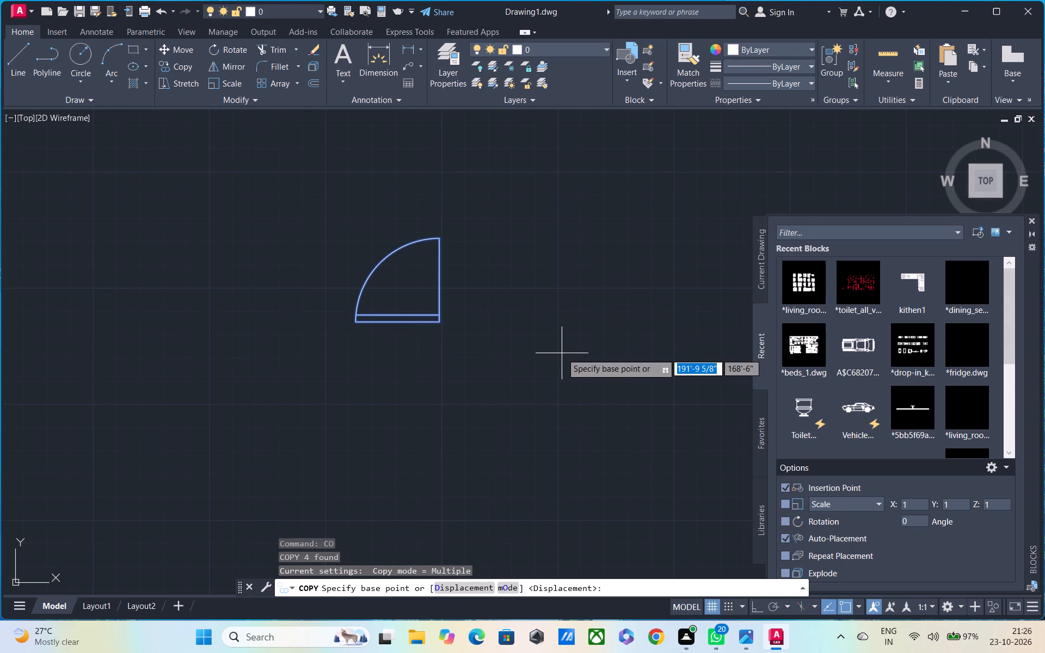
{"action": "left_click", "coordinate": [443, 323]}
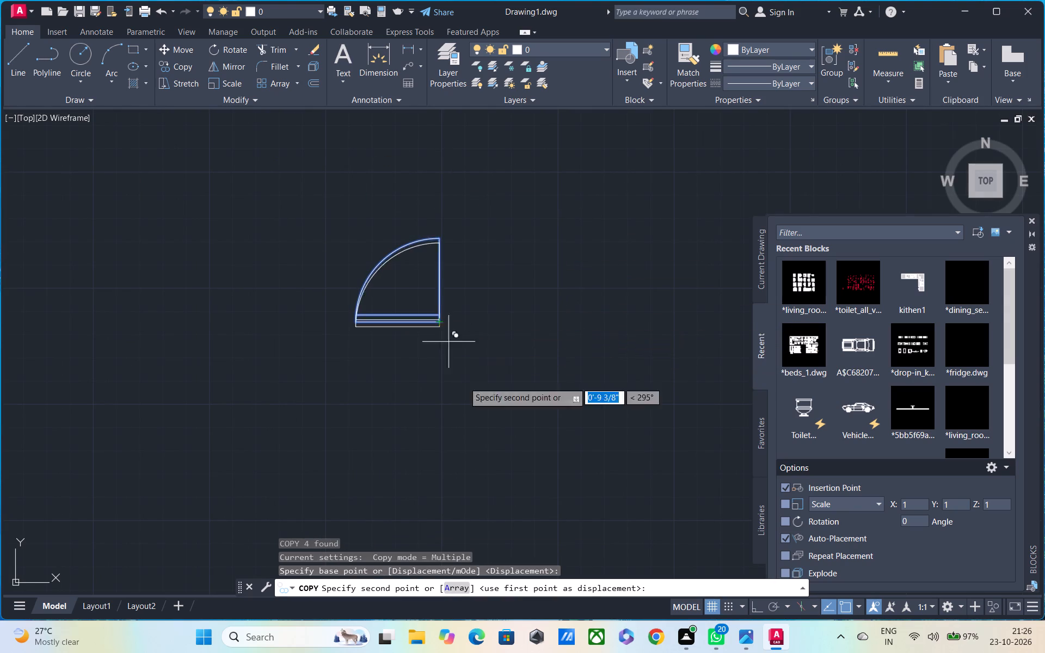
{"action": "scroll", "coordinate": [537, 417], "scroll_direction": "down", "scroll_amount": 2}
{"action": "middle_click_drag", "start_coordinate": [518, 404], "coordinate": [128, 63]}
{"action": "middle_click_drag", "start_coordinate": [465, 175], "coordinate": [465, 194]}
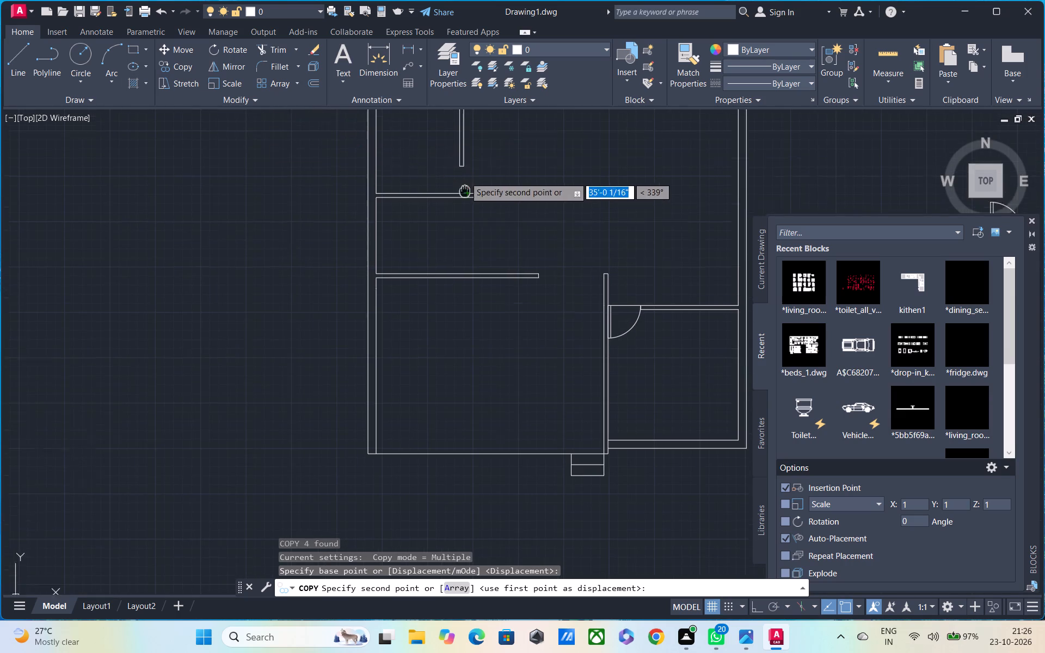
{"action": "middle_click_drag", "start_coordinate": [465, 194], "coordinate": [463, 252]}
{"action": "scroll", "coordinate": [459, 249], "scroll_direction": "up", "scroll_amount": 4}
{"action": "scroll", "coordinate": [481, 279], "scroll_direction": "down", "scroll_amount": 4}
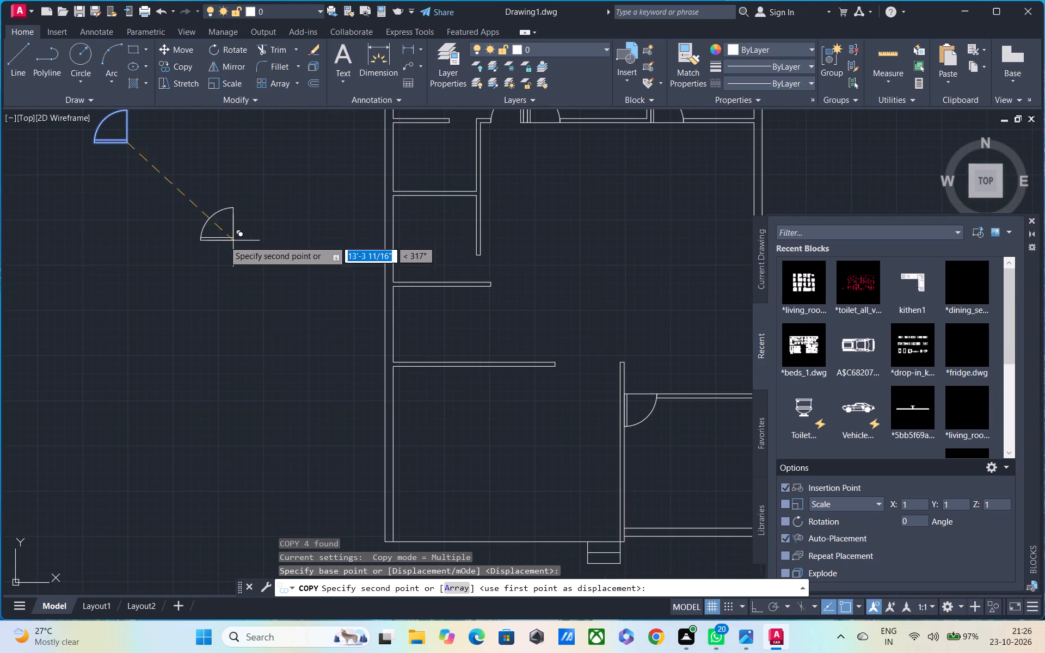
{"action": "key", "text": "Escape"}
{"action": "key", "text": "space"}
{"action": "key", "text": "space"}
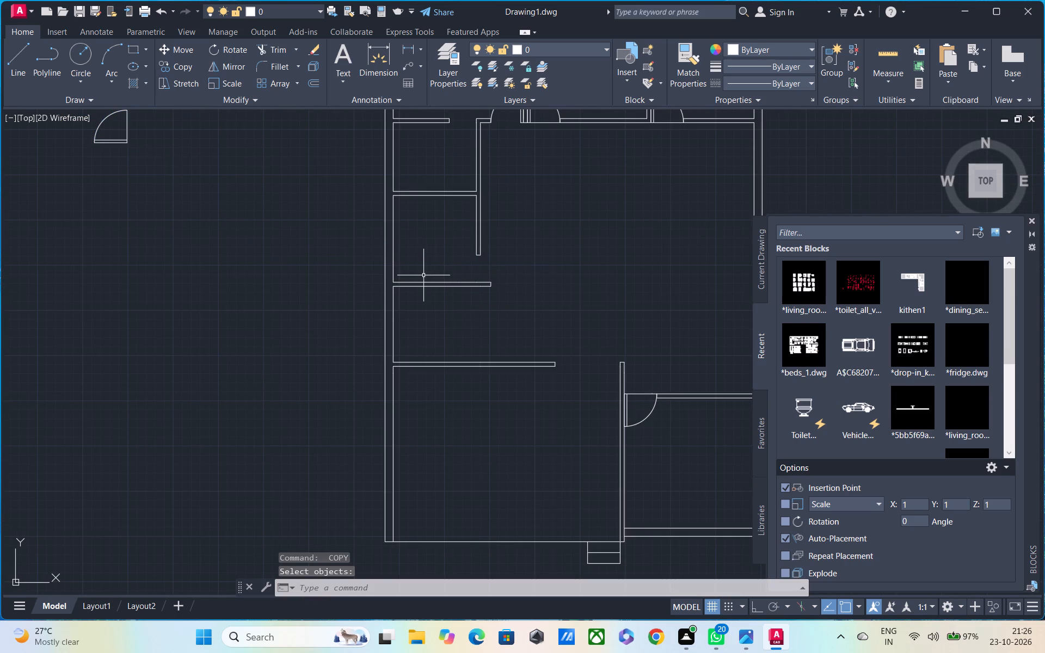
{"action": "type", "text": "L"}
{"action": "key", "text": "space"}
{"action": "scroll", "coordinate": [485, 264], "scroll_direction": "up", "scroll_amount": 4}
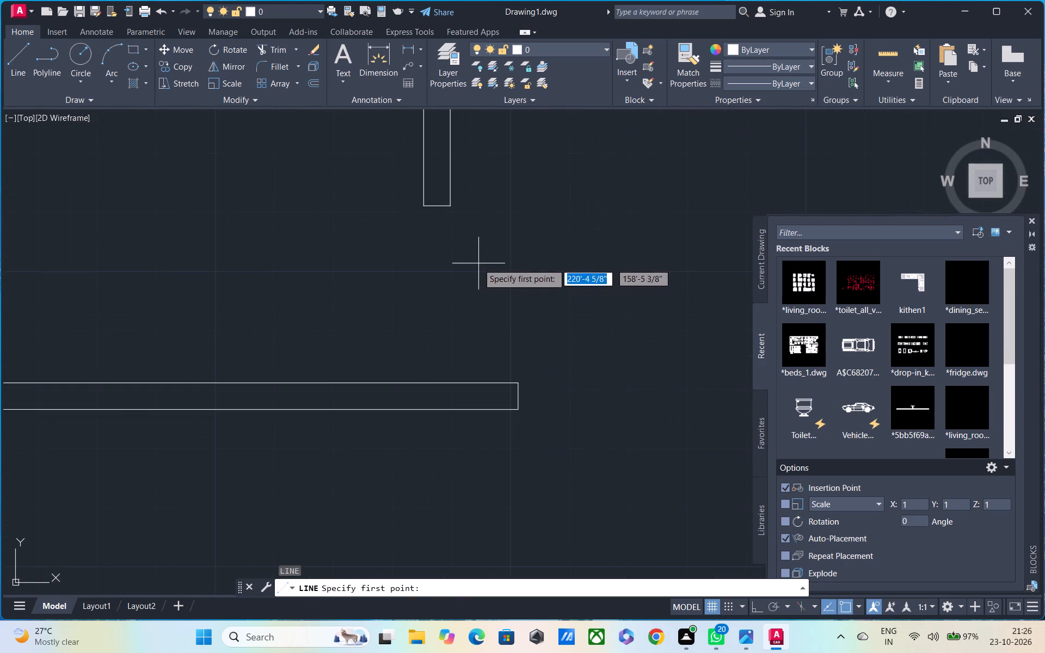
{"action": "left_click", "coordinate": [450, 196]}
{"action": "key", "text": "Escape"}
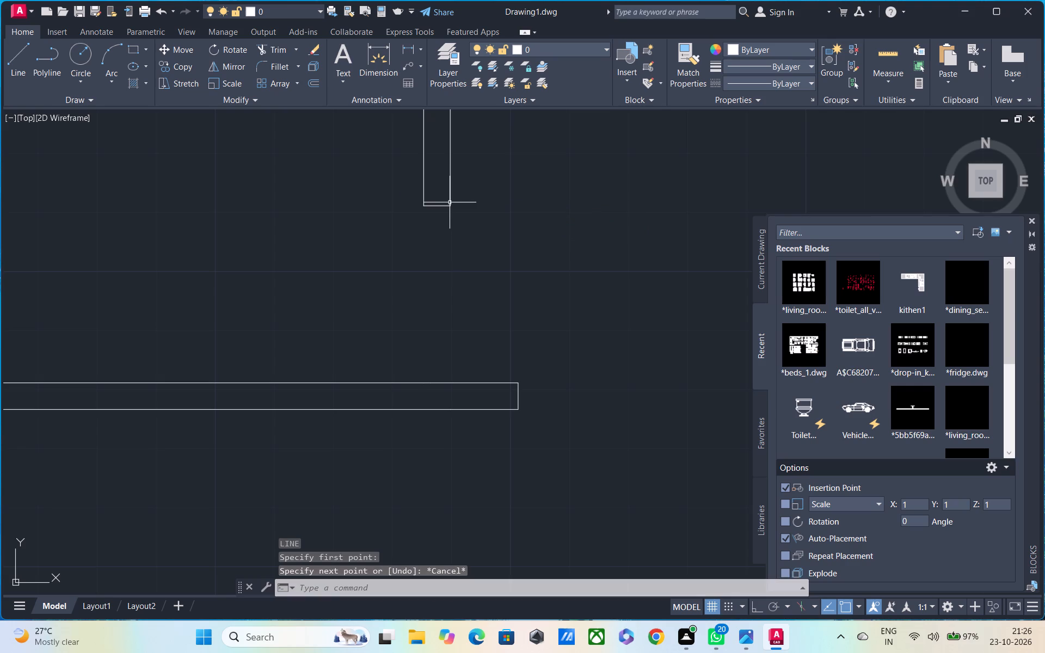
Draw a line 0.5' up from the lower-right corner of the small left room's short wall end, continuing across the wall thickness.
{"action": "type", "text": "L"}
{"action": "key", "text": "space"}
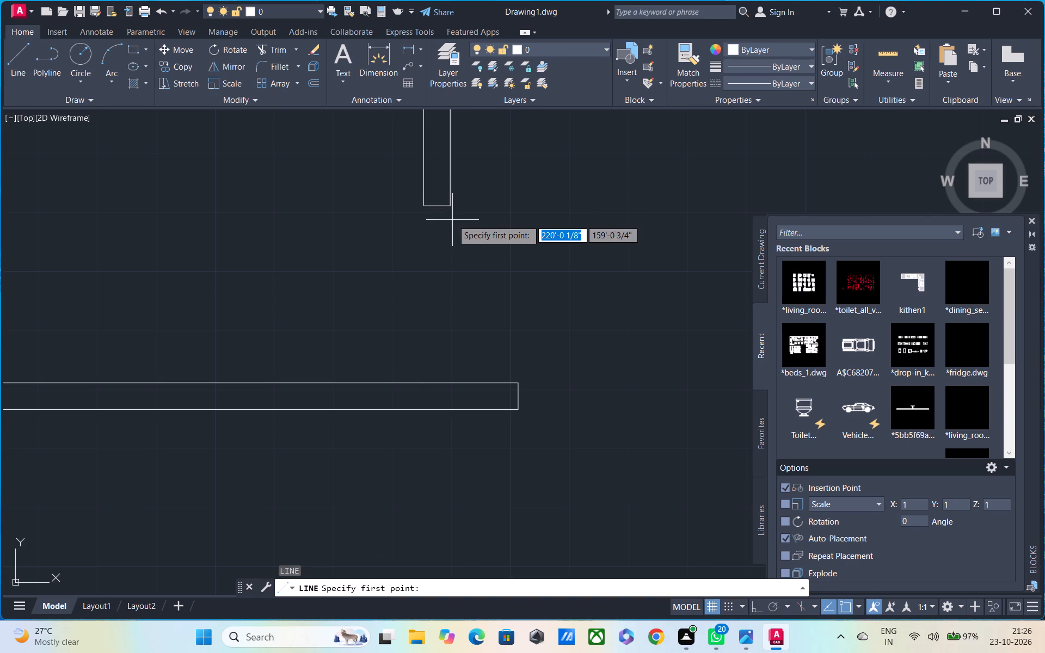
{"action": "left_click", "coordinate": [450, 210]}
{"action": "middle_click_drag", "start_coordinate": [465, 178], "coordinate": [469, 352]}
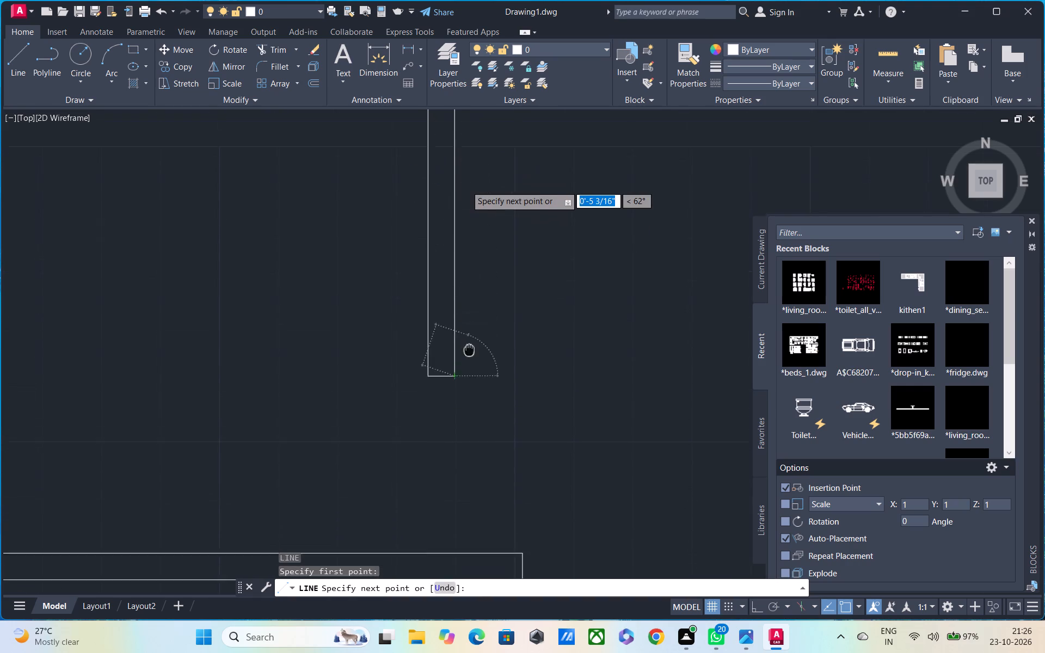
{"action": "middle_click_drag", "start_coordinate": [469, 352], "coordinate": [468, 448]}
{"action": "key", "text": "F8"}
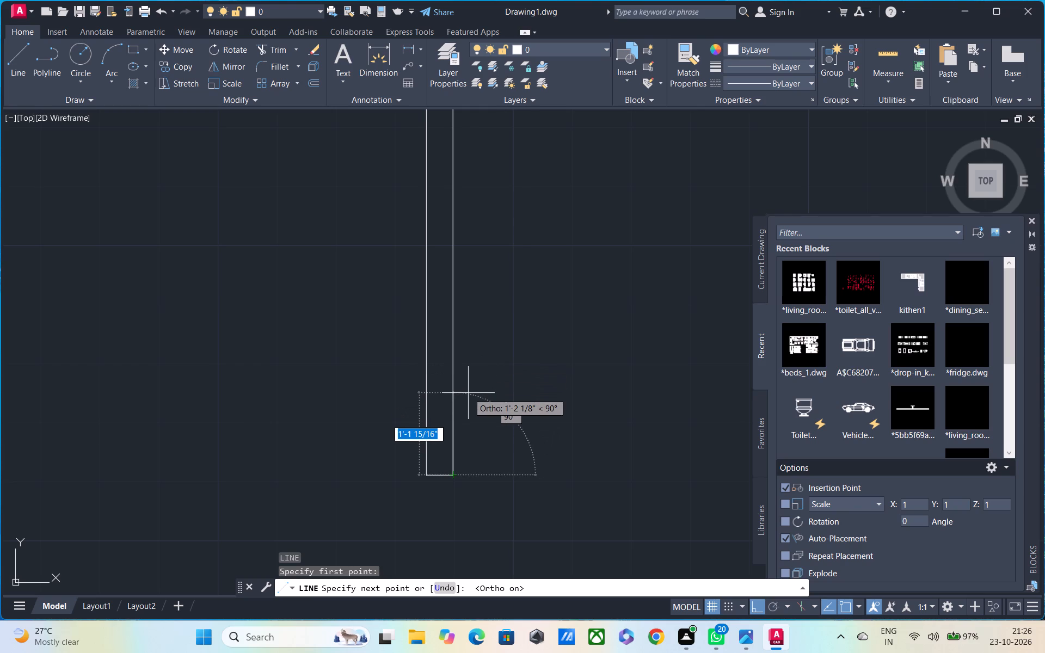
{"action": "type", "text": "0.5'"}
{"action": "key", "text": "Return"}
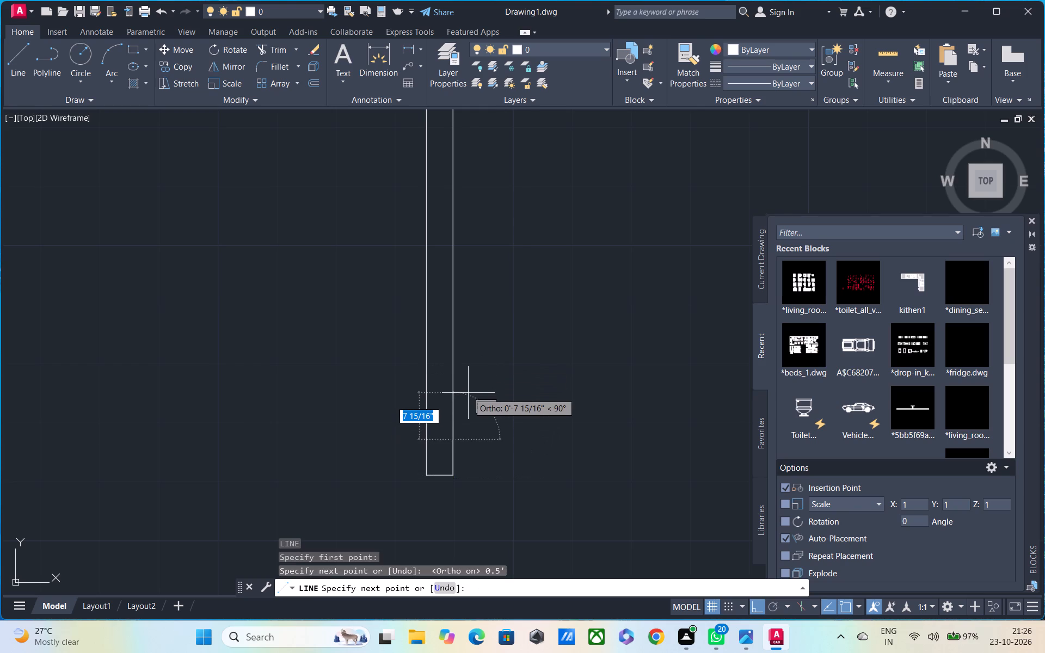
{"action": "left_click", "coordinate": [427, 441]}
{"action": "key", "text": "space"}
Trim away the wall end below the new cross line to widen the small left room's door opening.
{"action": "type", "text": "TR"}
{"action": "key", "text": "space"}
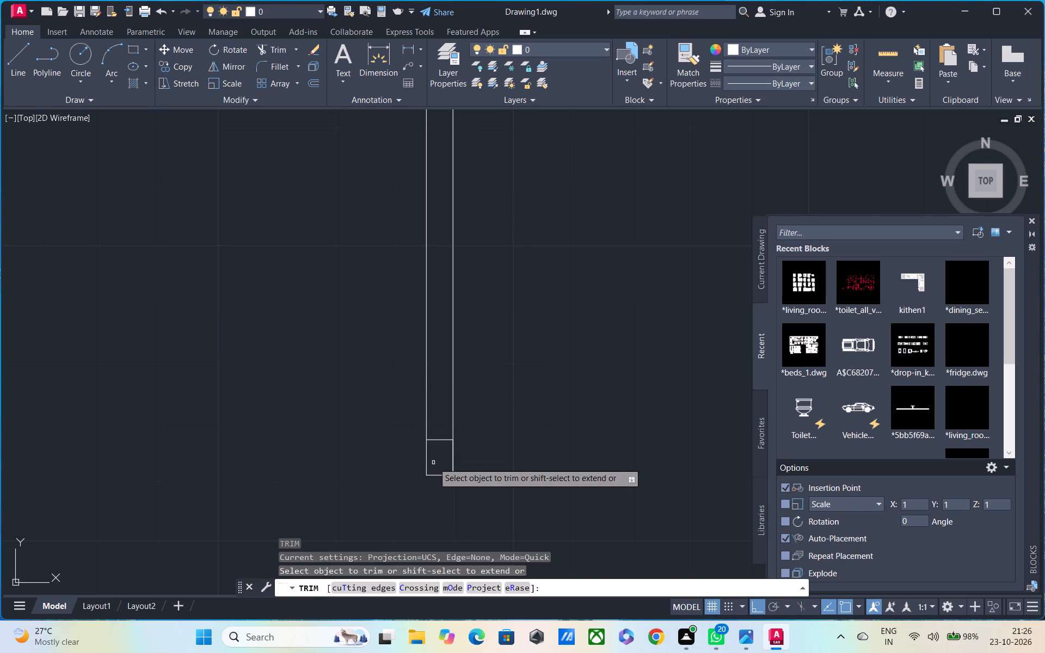
{"action": "left_click_drag", "start_coordinate": [417, 458], "coordinate": [473, 466]}
{"action": "left_click_drag", "start_coordinate": [443, 458], "coordinate": [453, 537]}
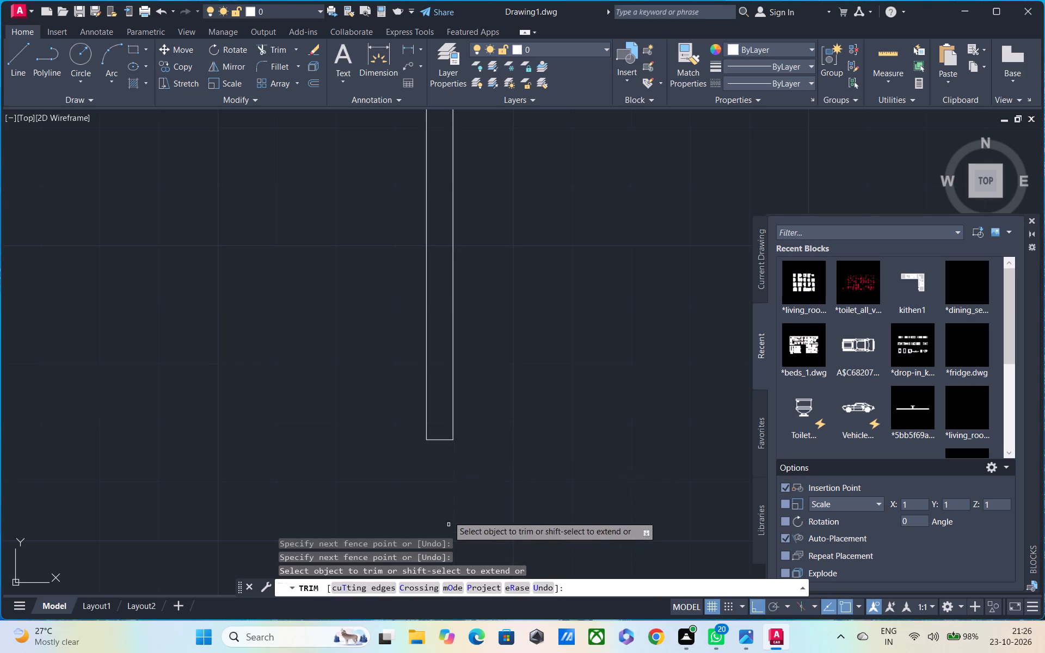
{"action": "middle_click_drag", "start_coordinate": [448, 499], "coordinate": [480, 283]}
{"action": "scroll", "coordinate": [480, 279], "scroll_direction": "down", "scroll_amount": 2}
{"action": "middle_click_drag", "start_coordinate": [480, 318], "coordinate": [586, 342]}
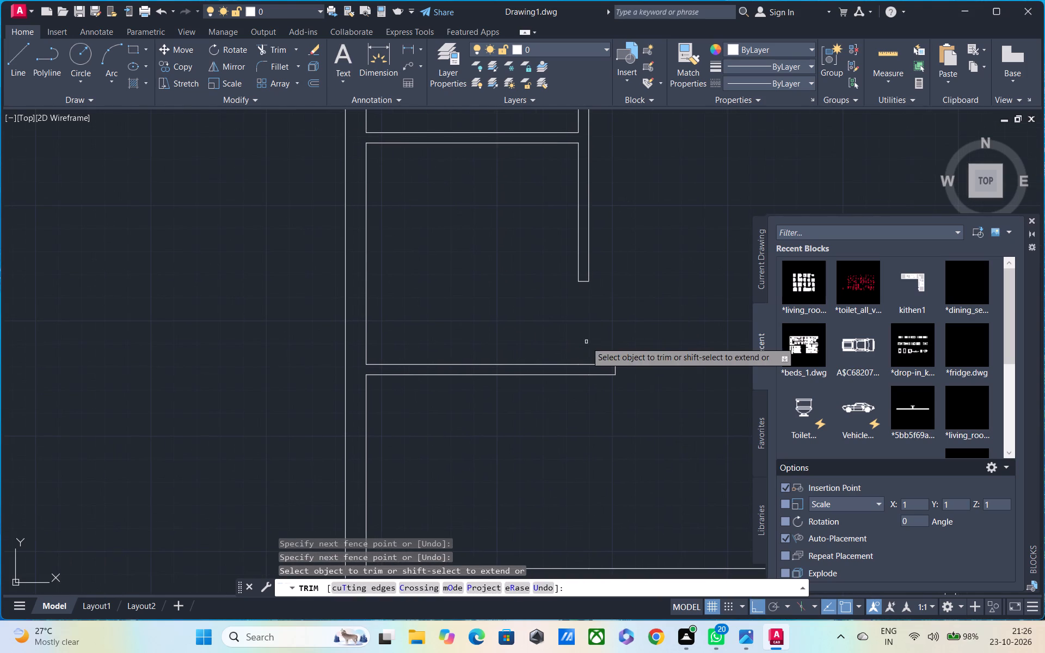
{"action": "key", "text": "Escape"}
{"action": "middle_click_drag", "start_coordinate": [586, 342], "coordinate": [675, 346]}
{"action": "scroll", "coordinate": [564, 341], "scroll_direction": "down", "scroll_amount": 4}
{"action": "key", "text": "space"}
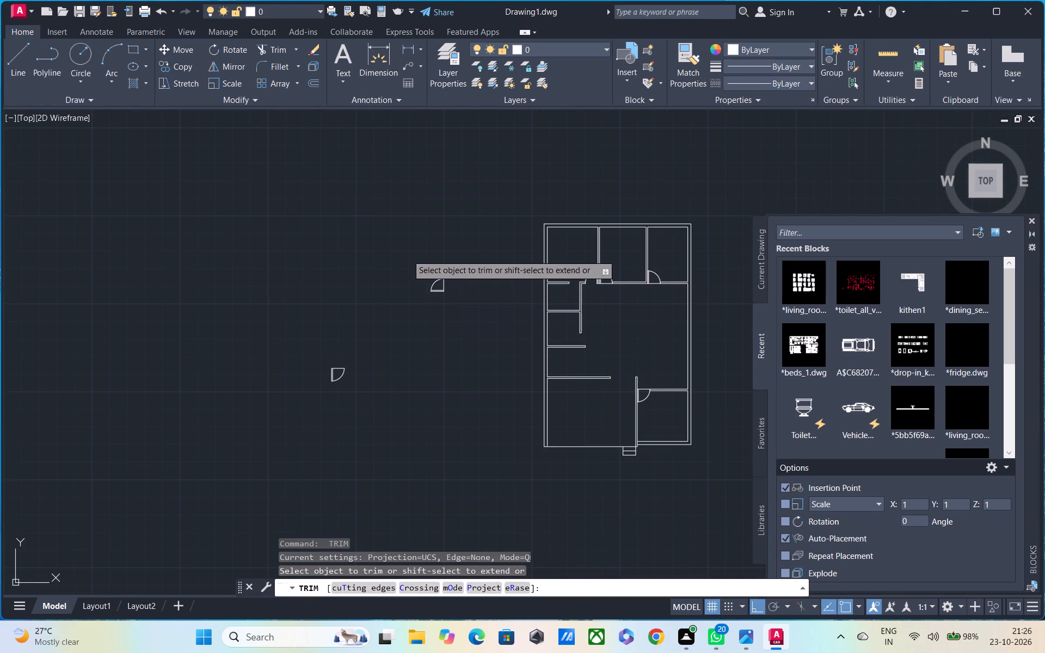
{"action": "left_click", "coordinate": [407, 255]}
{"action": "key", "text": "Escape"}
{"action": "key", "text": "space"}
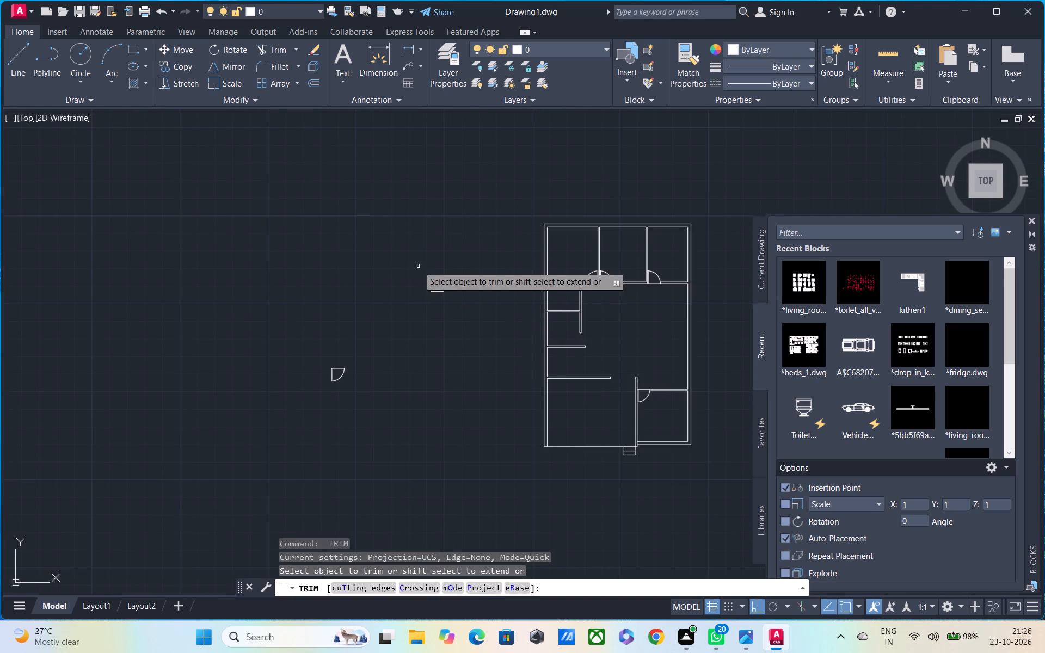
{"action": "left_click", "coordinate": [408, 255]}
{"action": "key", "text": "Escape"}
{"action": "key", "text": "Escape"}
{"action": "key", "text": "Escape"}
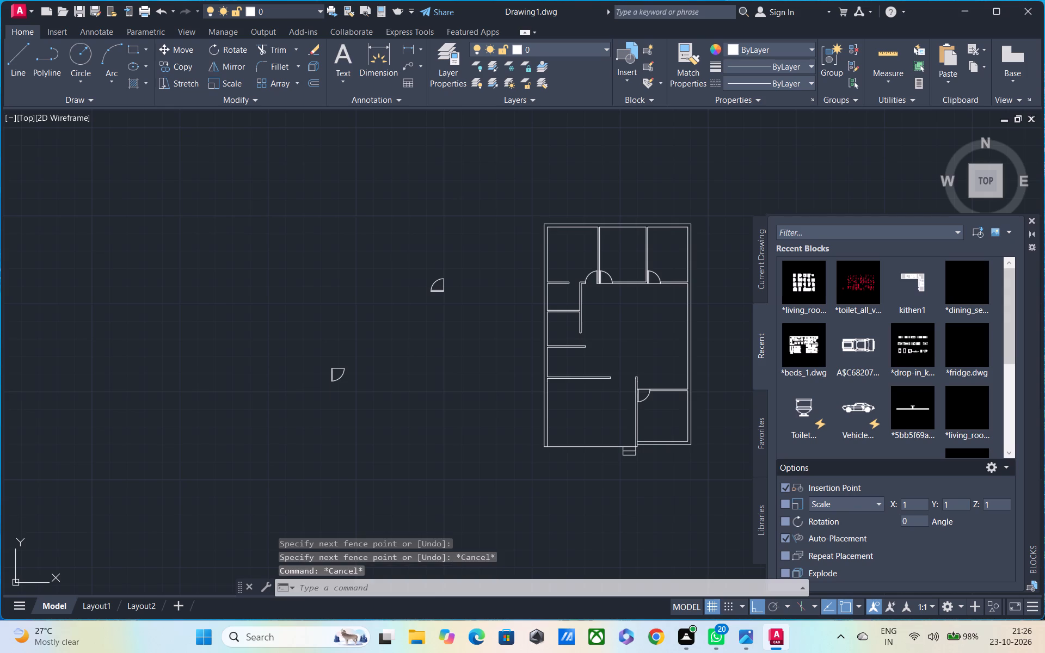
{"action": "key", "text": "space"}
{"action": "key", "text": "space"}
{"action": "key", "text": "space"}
Copy the rotated spare door by its upper-right corner onto the lower-right corner of the shortened wall at the small left room's opening.
{"action": "left_click_drag", "start_coordinate": [412, 258], "coordinate": [430, 267]}
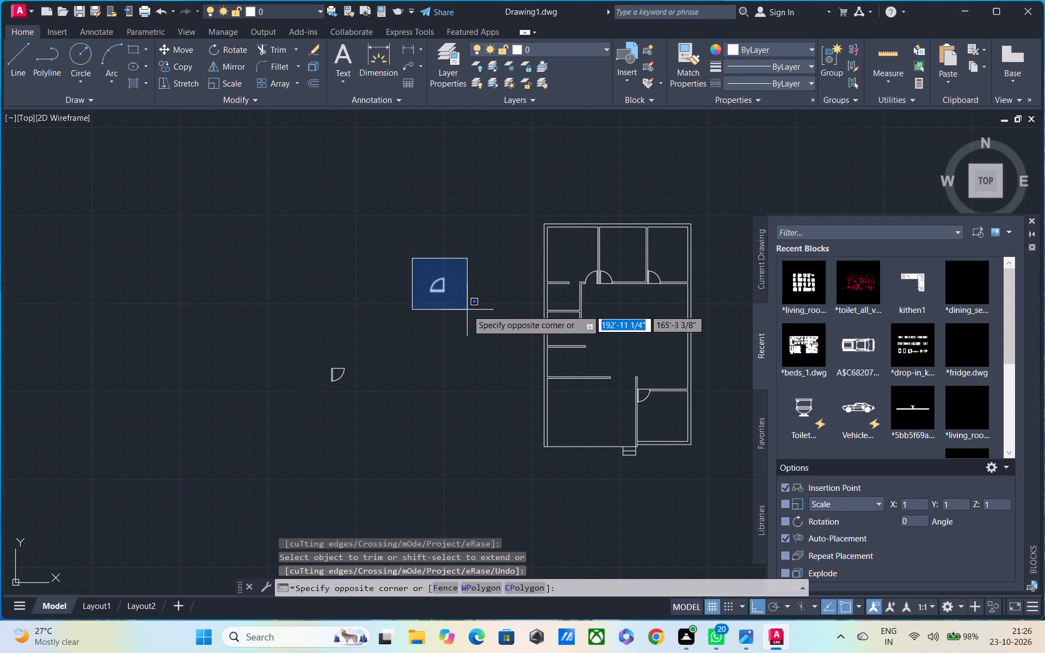
{"action": "left_click", "coordinate": [468, 310]}
{"action": "type", "text": "CO"}
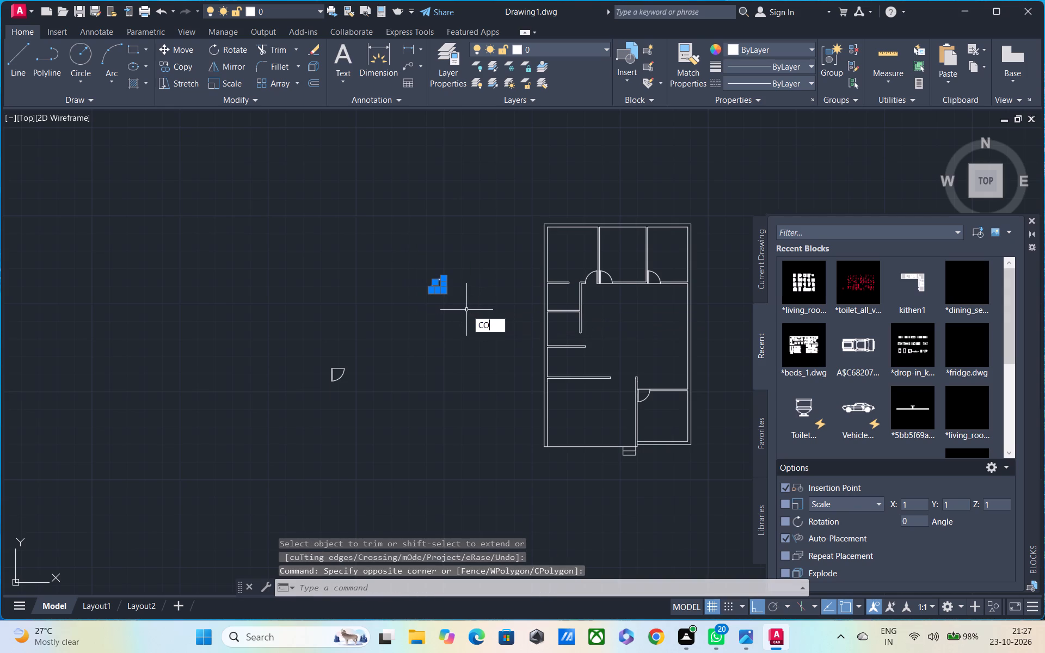
{"action": "key", "text": "space"}
{"action": "scroll", "coordinate": [457, 308], "scroll_direction": "up", "scroll_amount": 3}
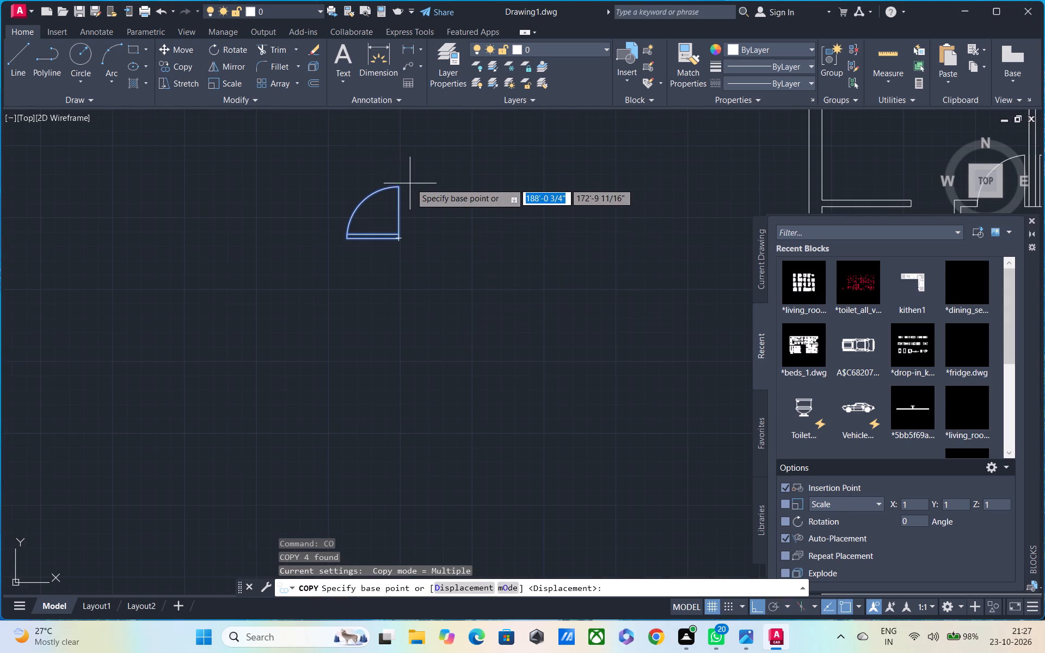
{"action": "left_click", "coordinate": [395, 189]}
{"action": "scroll", "coordinate": [459, 312], "scroll_direction": "down", "scroll_amount": 4}
{"action": "middle_click_drag", "start_coordinate": [470, 313], "coordinate": [433, 309]}
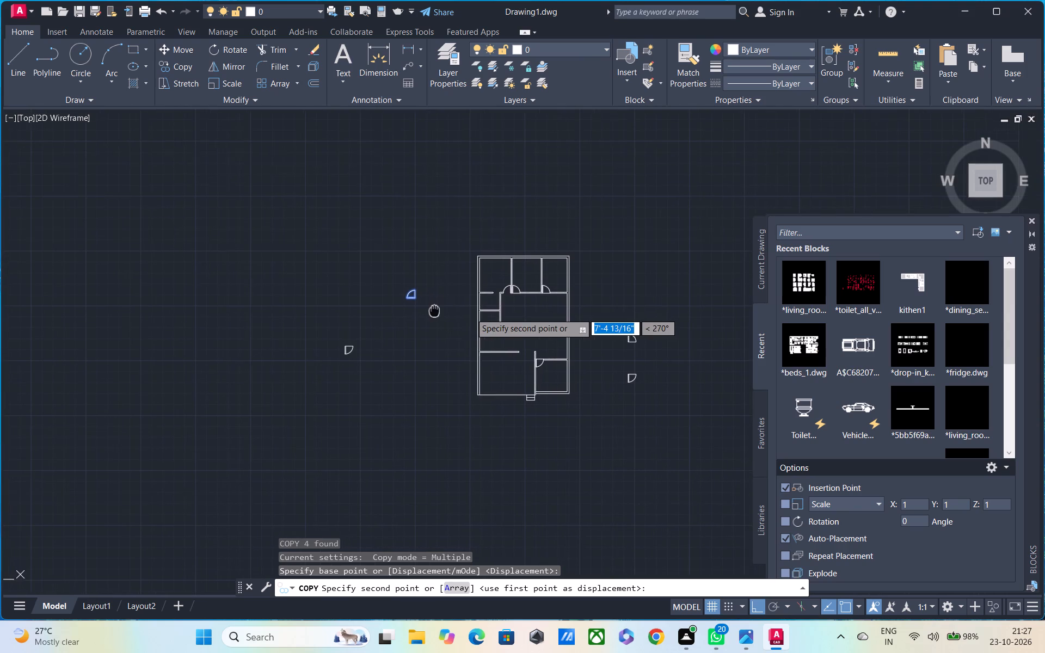
{"action": "middle_click_drag", "start_coordinate": [433, 309], "coordinate": [430, 309]}
{"action": "key", "text": "F8"}
{"action": "scroll", "coordinate": [491, 328], "scroll_direction": "up", "scroll_amount": 6}
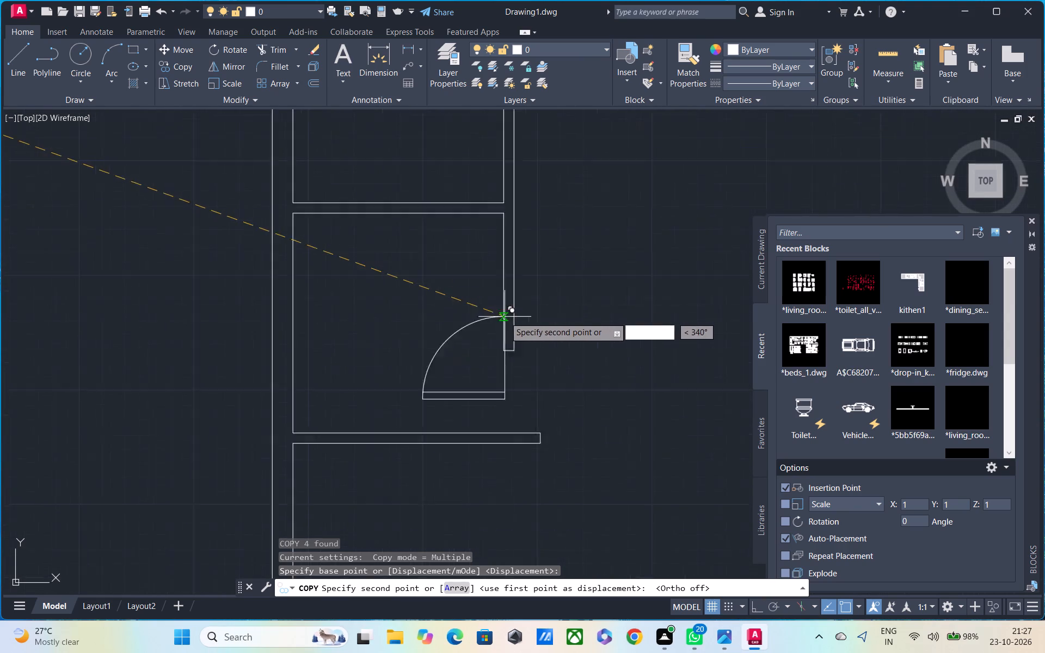
{"action": "scroll", "coordinate": [505, 317], "scroll_direction": "up", "scroll_amount": 2}
{"action": "middle_click_drag", "start_coordinate": [521, 329], "coordinate": [521, 101]}
{"action": "scroll", "coordinate": [526, 244], "scroll_direction": "down", "scroll_amount": 1}
{"action": "middle_click_drag", "start_coordinate": [526, 205], "coordinate": [526, 170]}
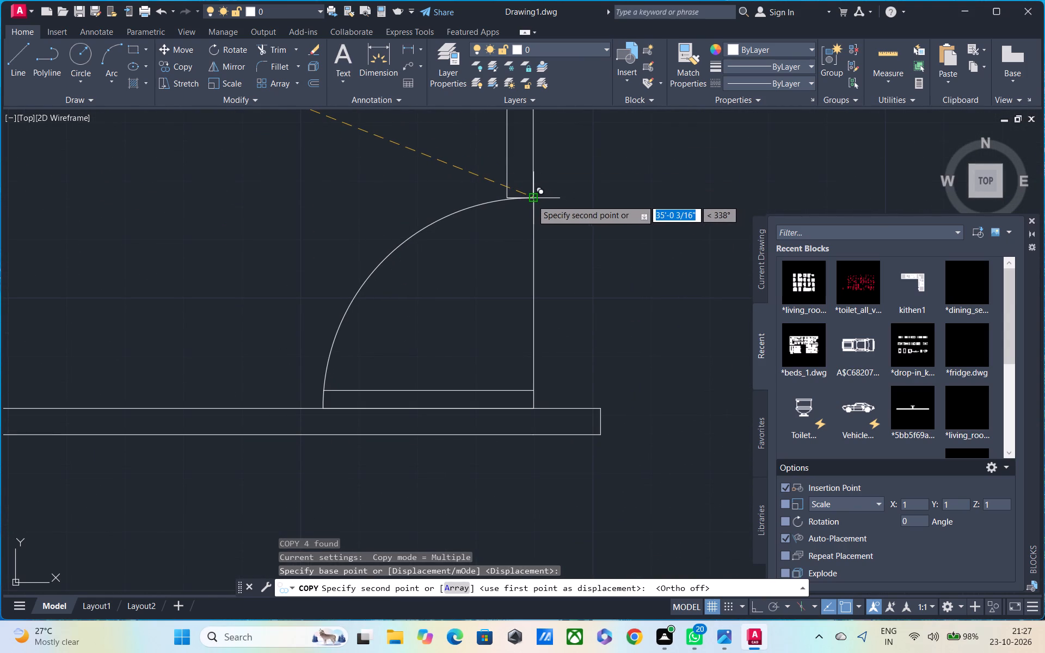
{"action": "left_click", "coordinate": [531, 200]}
{"action": "scroll", "coordinate": [524, 215], "scroll_direction": "down", "scroll_amount": 4}
{"action": "key", "text": "Escape"}
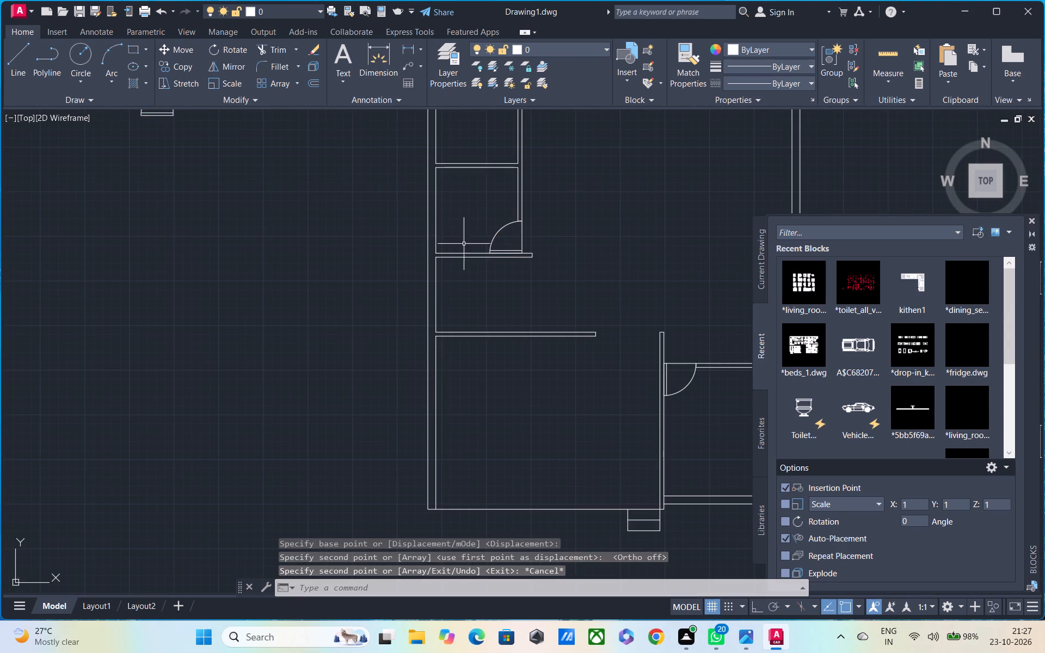
Trim away the short left end edge of the door leaf at the small left room's opening.
{"action": "middle_click_drag", "start_coordinate": [439, 232], "coordinate": [435, 283]}
{"action": "scroll", "coordinate": [439, 232], "scroll_direction": "down", "scroll_amount": 1}
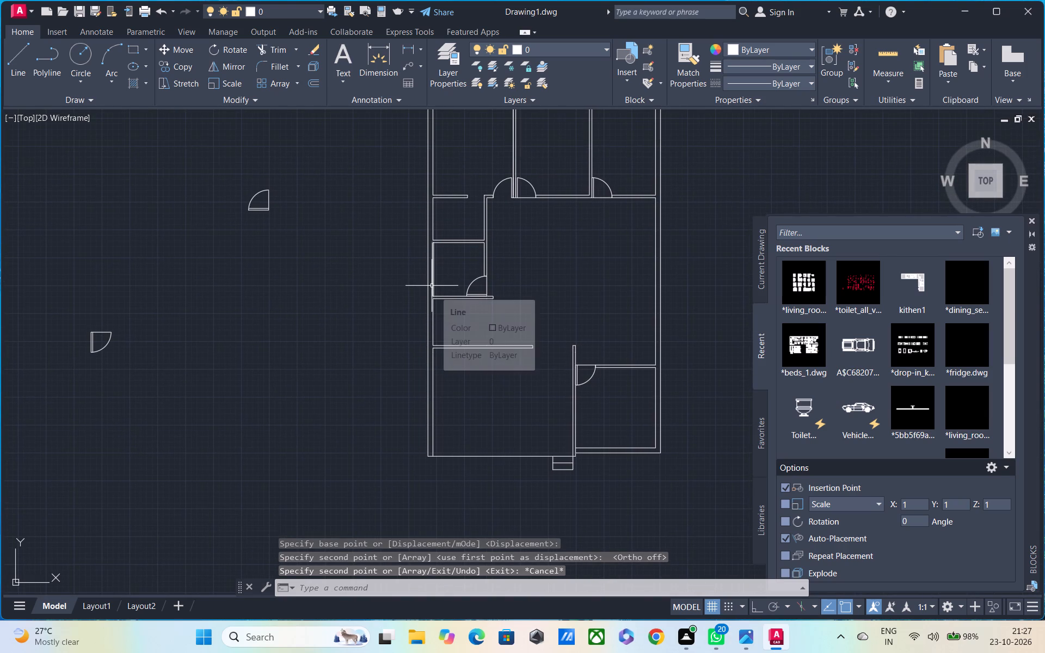
{"action": "scroll", "coordinate": [432, 286], "scroll_direction": "down", "scroll_amount": 2}
{"action": "middle_click_drag", "start_coordinate": [432, 285], "coordinate": [431, 189]}
{"action": "scroll", "coordinate": [462, 191], "scroll_direction": "up", "scroll_amount": 3}
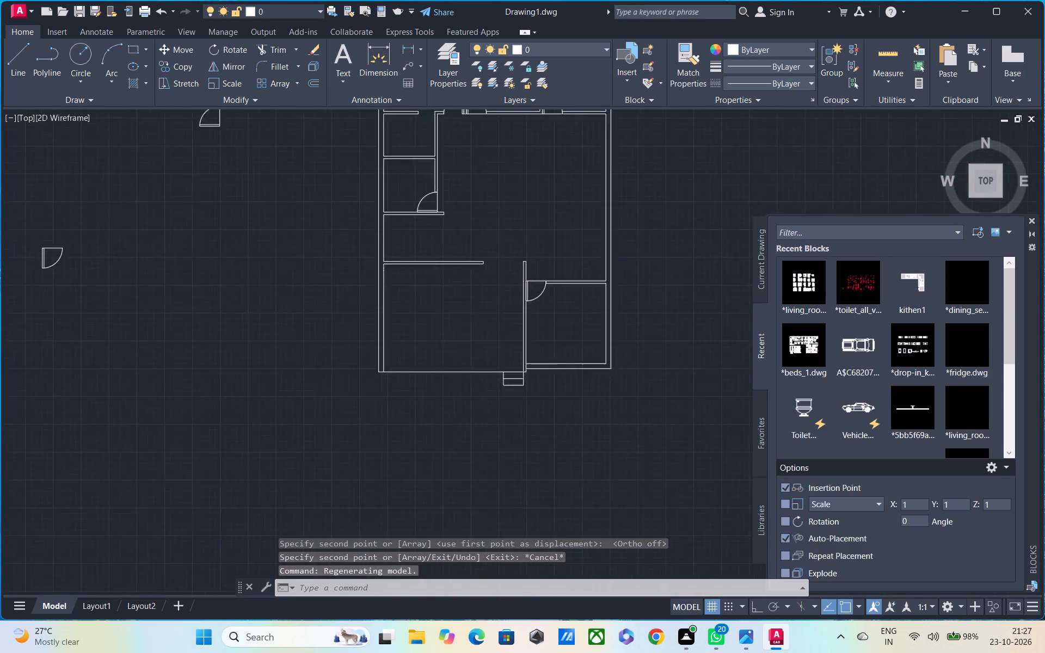
{"action": "scroll", "coordinate": [407, 219], "scroll_direction": "up", "scroll_amount": 3}
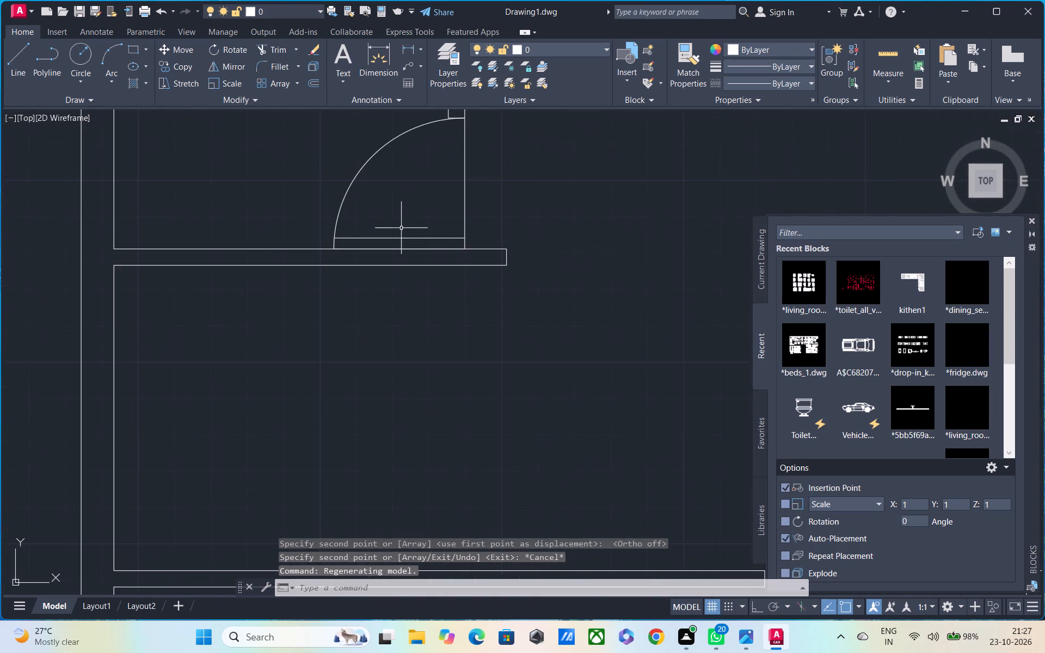
{"action": "middle_click_drag", "start_coordinate": [398, 228], "coordinate": [378, 189]}
{"action": "type", "text": "TR"}
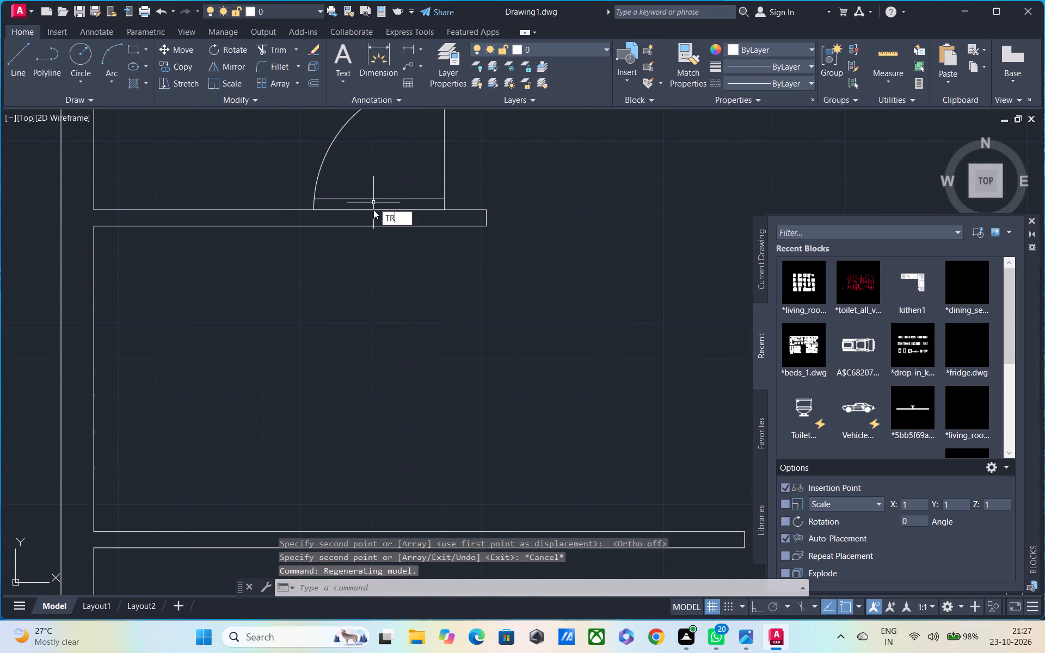
{"action": "key", "text": "space"}
{"action": "scroll", "coordinate": [339, 208], "scroll_direction": "up", "scroll_amount": 3}
{"action": "middle_click_drag", "start_coordinate": [331, 205], "coordinate": [490, 223]}
{"action": "left_click_drag", "start_coordinate": [440, 207], "coordinate": [394, 216]}
{"action": "scroll", "coordinate": [391, 214], "scroll_direction": "down", "scroll_amount": 3}
{"action": "scroll", "coordinate": [540, 216], "scroll_direction": "up", "scroll_amount": 2}
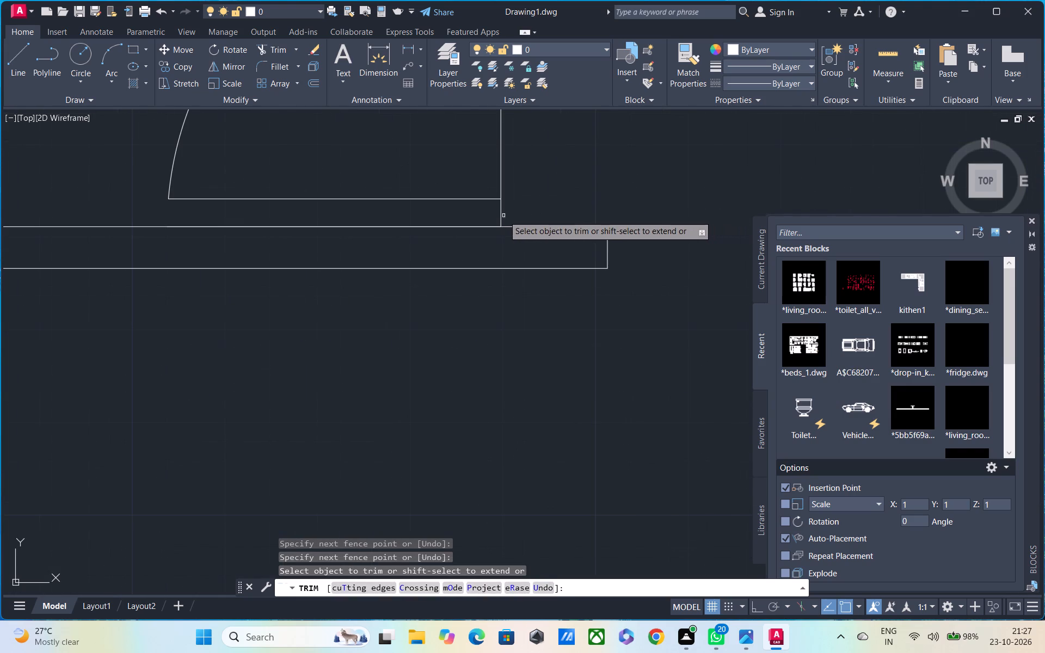
{"action": "scroll", "coordinate": [503, 215], "scroll_direction": "down", "scroll_amount": 2}
{"action": "middle_click_drag", "start_coordinate": [503, 215], "coordinate": [530, 284]}
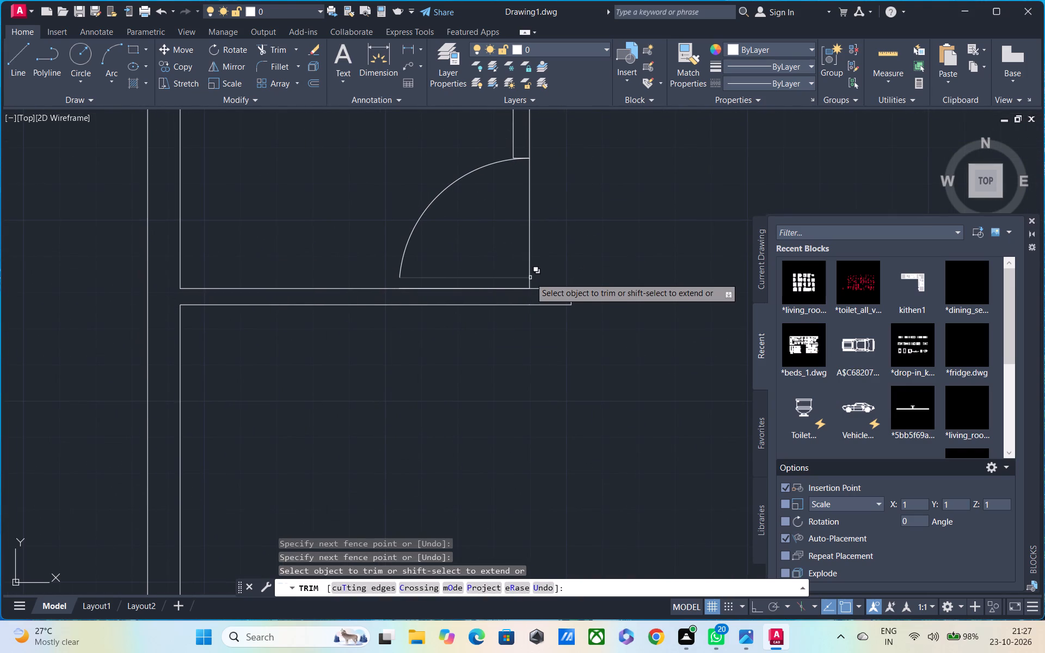
{"action": "scroll", "coordinate": [506, 260], "scroll_direction": "up", "scroll_amount": 2}
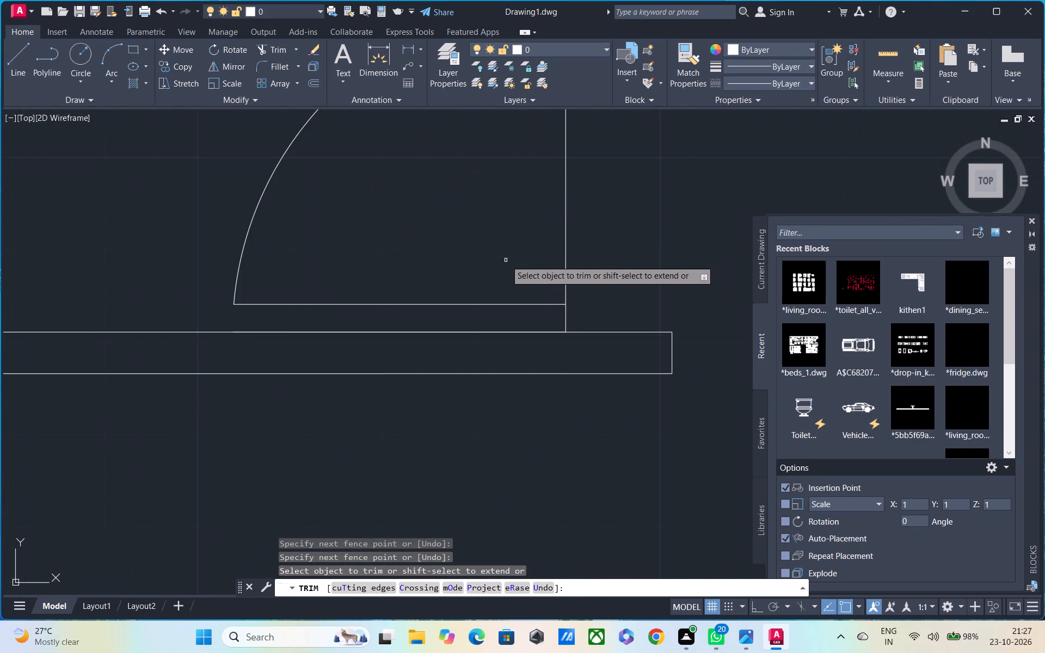
{"action": "middle_click_drag", "start_coordinate": [506, 261], "coordinate": [506, 398]}
{"action": "scroll", "coordinate": [502, 379], "scroll_direction": "down", "scroll_amount": 2}
{"action": "key", "text": "space"}
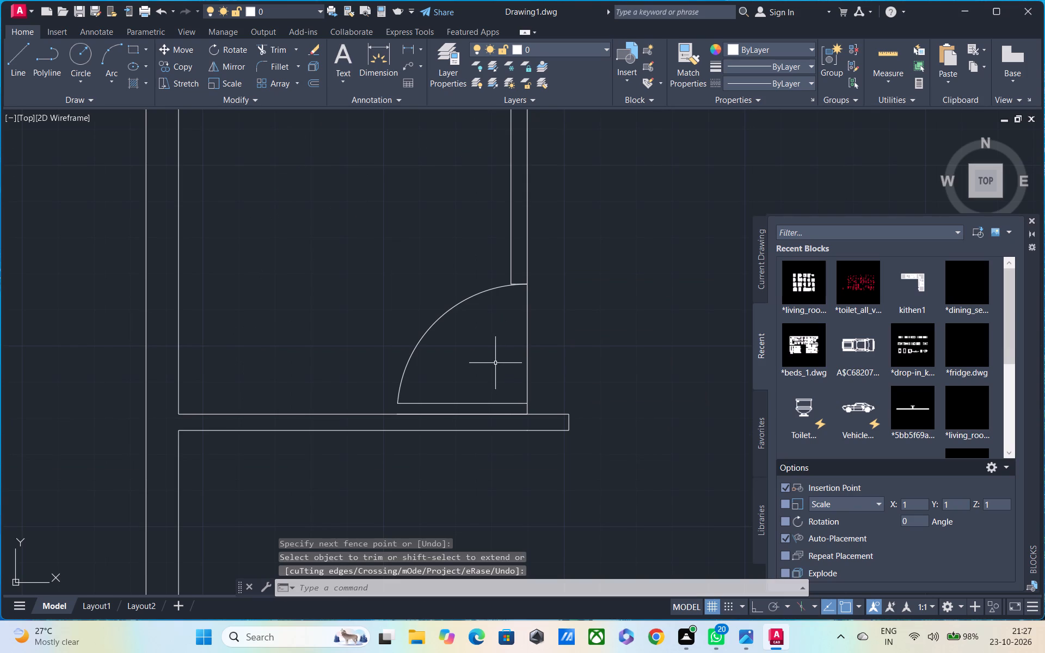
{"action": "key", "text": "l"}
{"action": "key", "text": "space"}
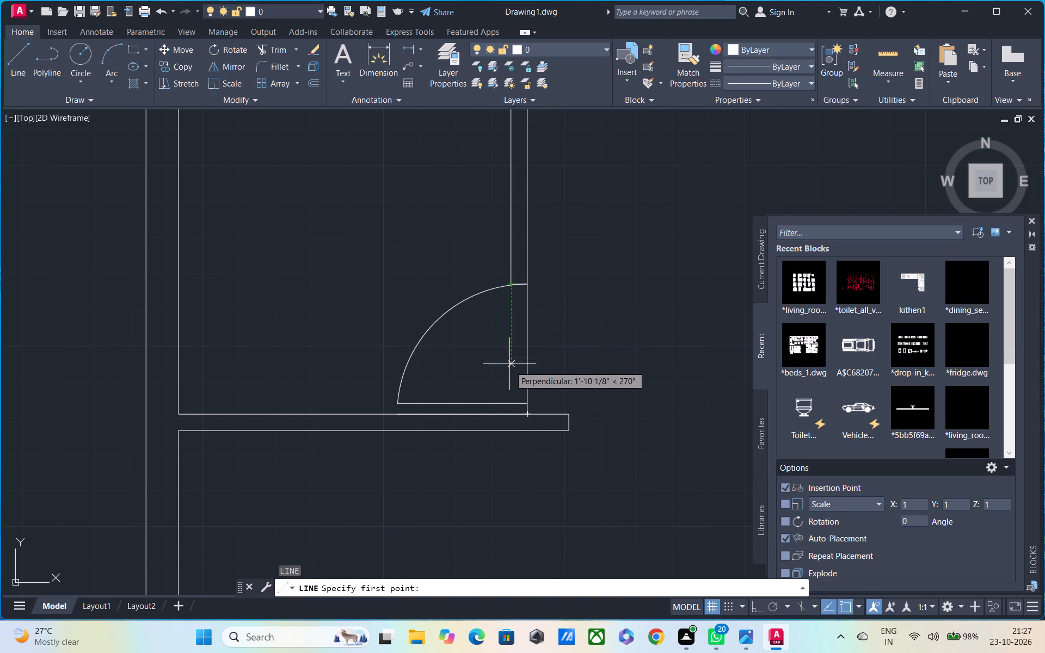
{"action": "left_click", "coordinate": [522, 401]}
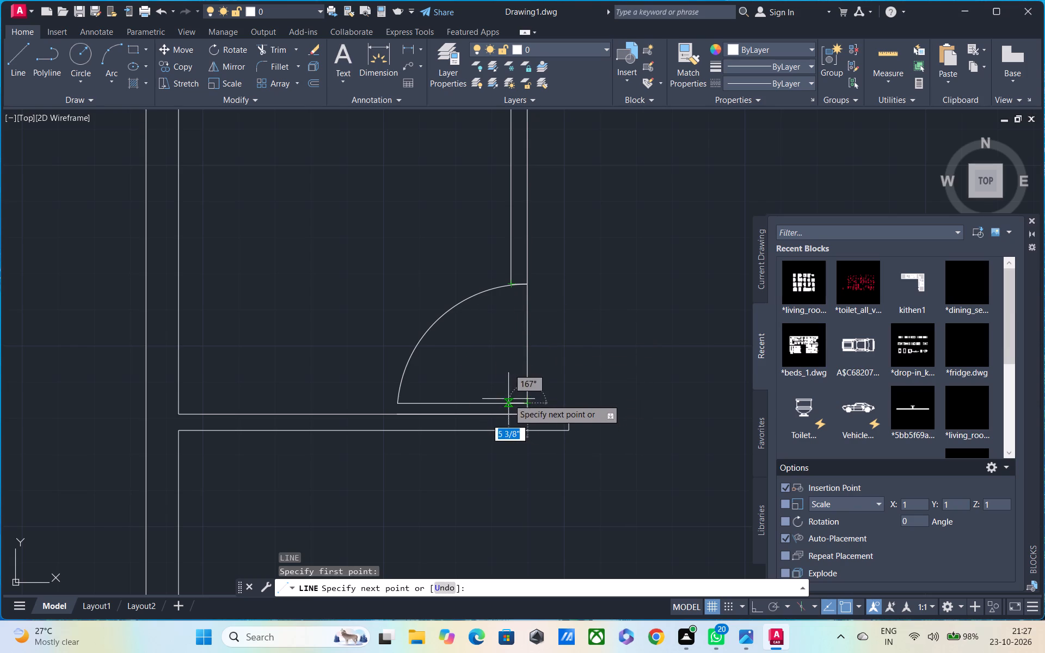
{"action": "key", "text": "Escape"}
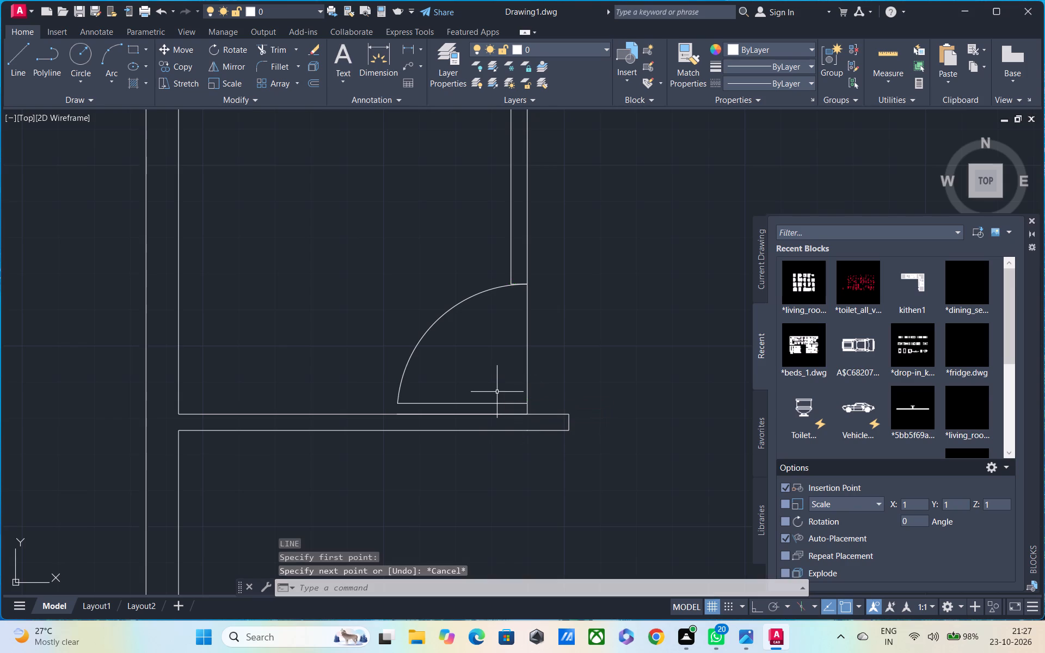
Draw a line from the small left room door's lower-right corner, one wall thickness left along the wall, then up to the leaf's upper edge.
{"action": "middle_click_drag", "start_coordinate": [497, 393], "coordinate": [523, 343]}
{"action": "key", "text": "l"}
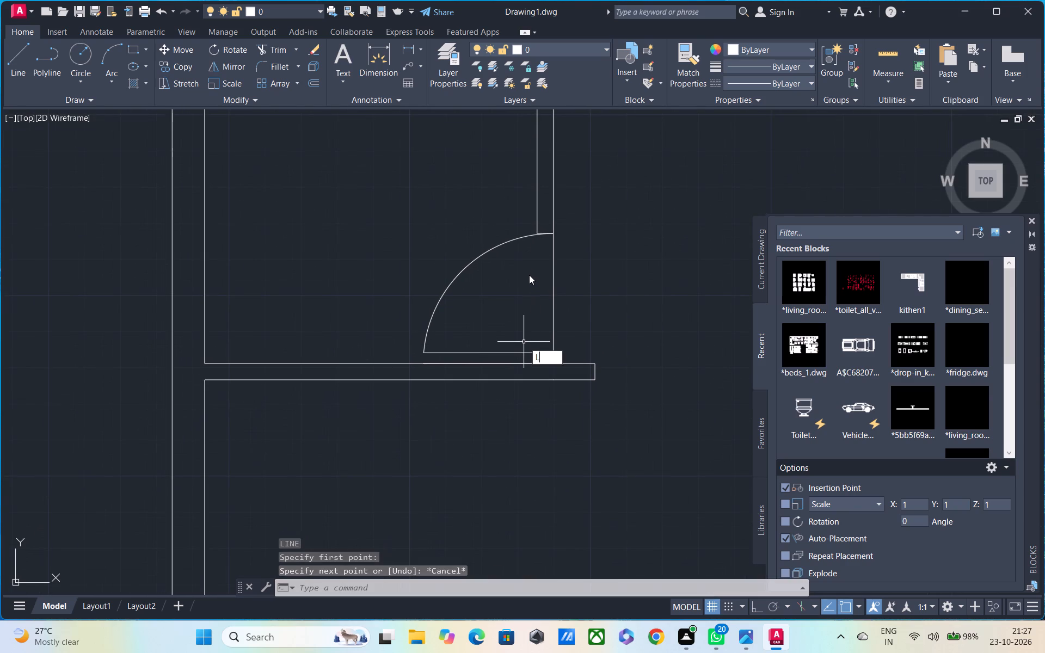
{"action": "key", "text": "space"}
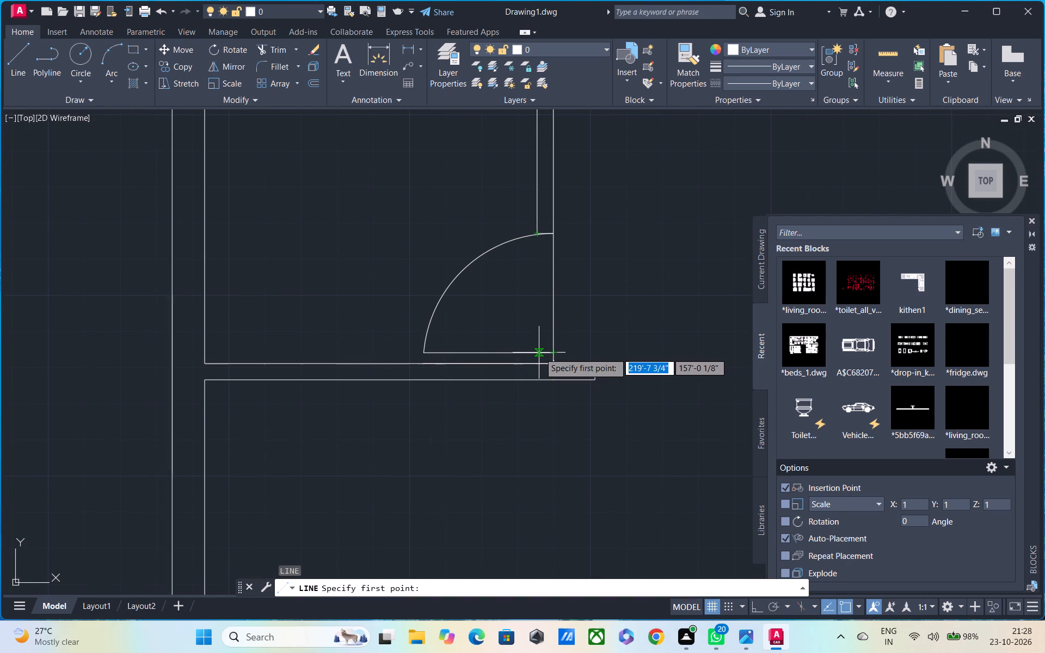
{"action": "scroll", "coordinate": [538, 353], "scroll_direction": "up", "scroll_amount": 3}
{"action": "middle_click_drag", "start_coordinate": [534, 350], "coordinate": [532, 446]}
{"action": "scroll", "coordinate": [531, 439], "scroll_direction": "down", "scroll_amount": 2}
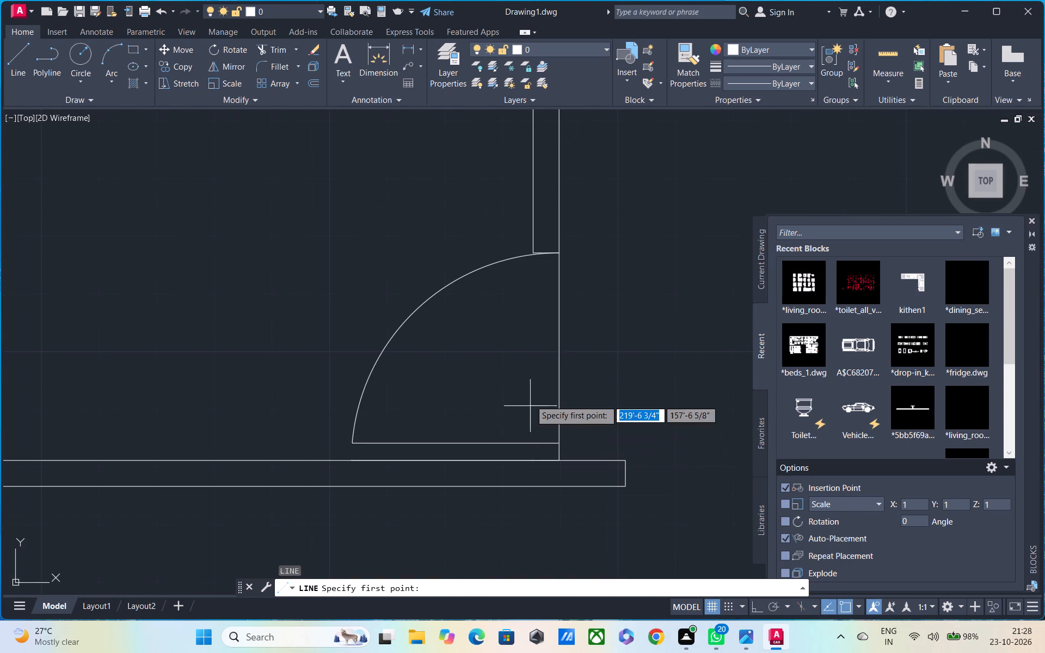
{"action": "scroll", "coordinate": [532, 254], "scroll_direction": "up", "scroll_amount": 4}
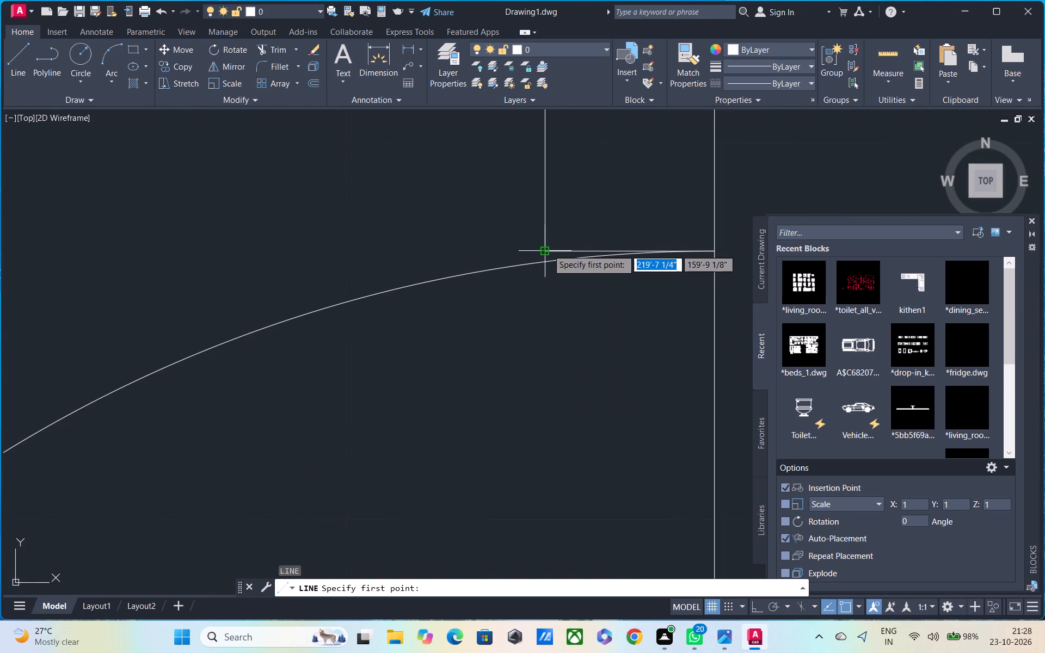
{"action": "middle_click_drag", "start_coordinate": [545, 356], "coordinate": [549, 248]}
{"action": "middle_click_drag", "start_coordinate": [546, 372], "coordinate": [551, 208]}
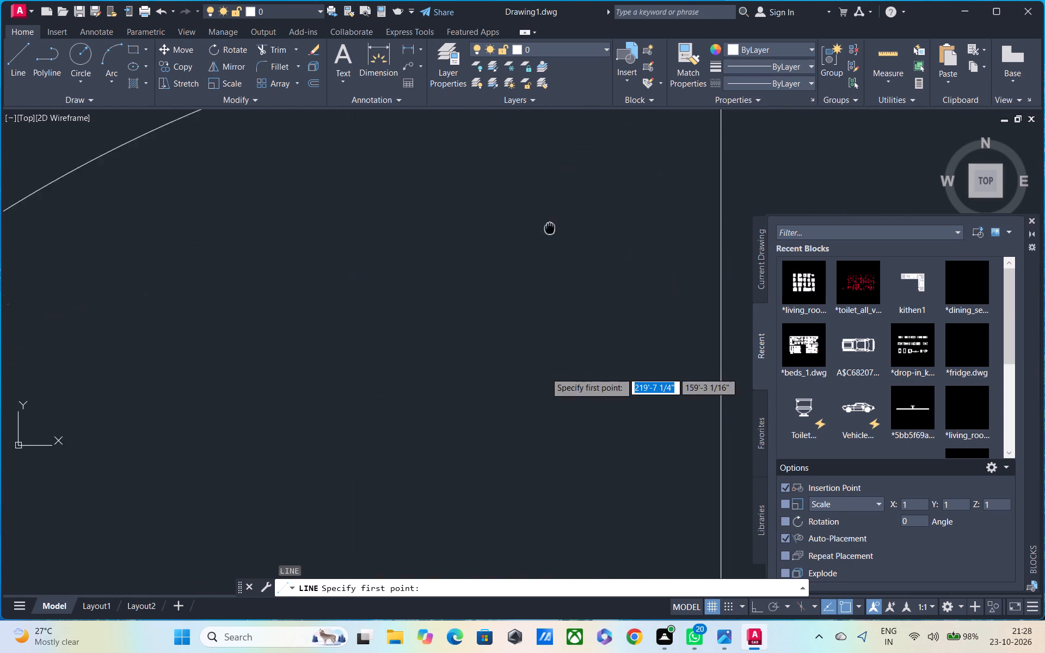
{"action": "middle_click_drag", "start_coordinate": [551, 208], "coordinate": [555, 181]}
{"action": "middle_click_drag", "start_coordinate": [552, 340], "coordinate": [550, 352]}
{"action": "scroll", "coordinate": [552, 341], "scroll_direction": "down", "scroll_amount": 4}
{"action": "middle_click_drag", "start_coordinate": [540, 340], "coordinate": [538, 335]}
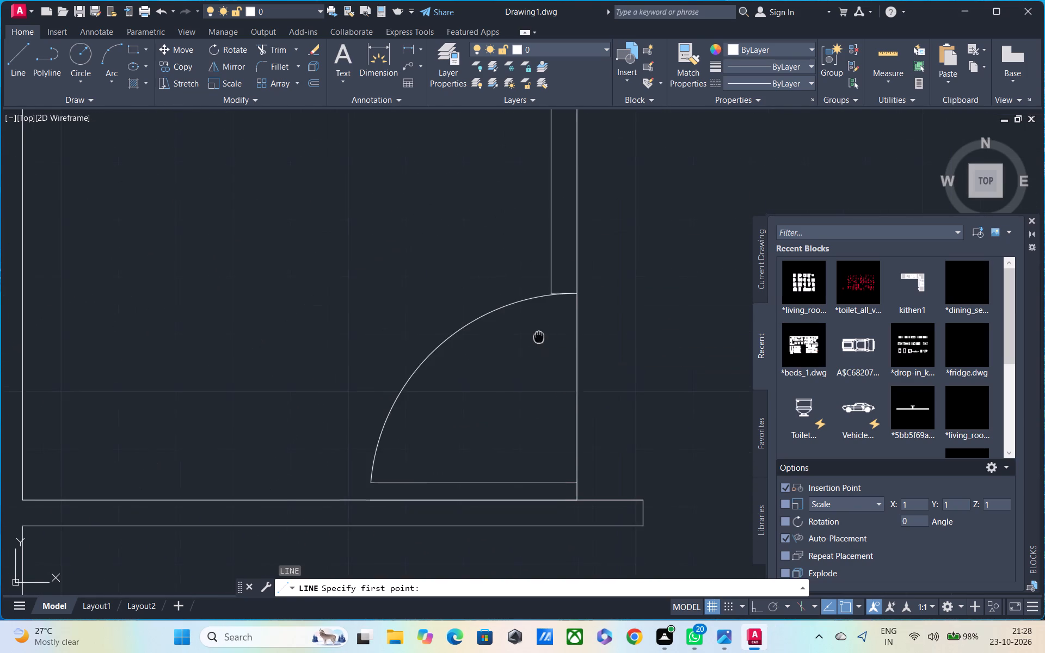
{"action": "middle_click_drag", "start_coordinate": [538, 335], "coordinate": [534, 240]}
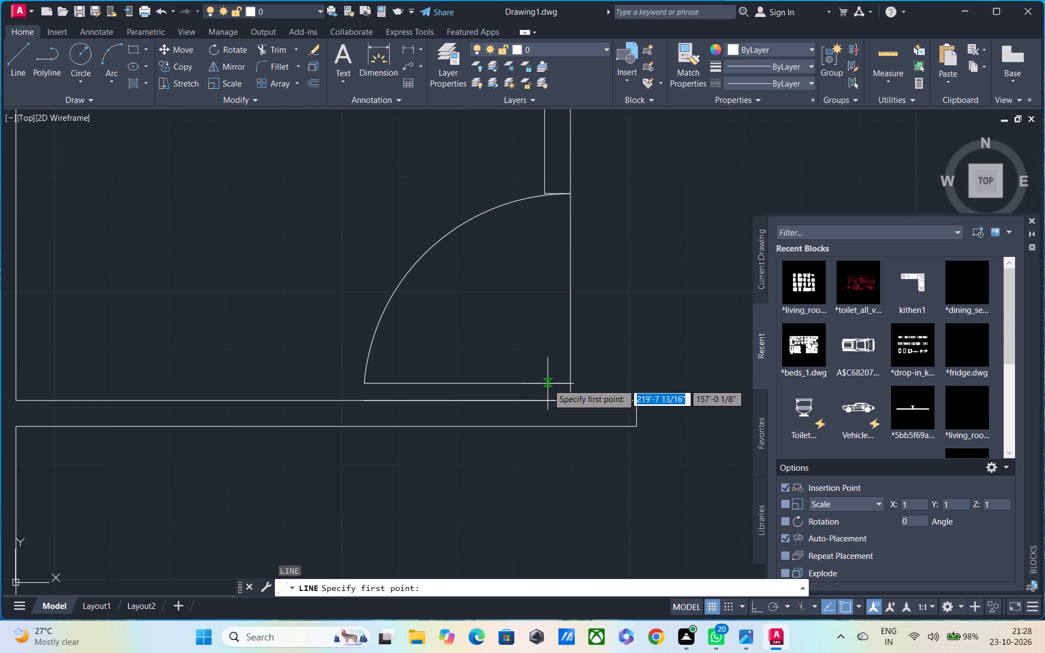
{"action": "scroll", "coordinate": [531, 397], "scroll_direction": "down", "scroll_amount": 1}
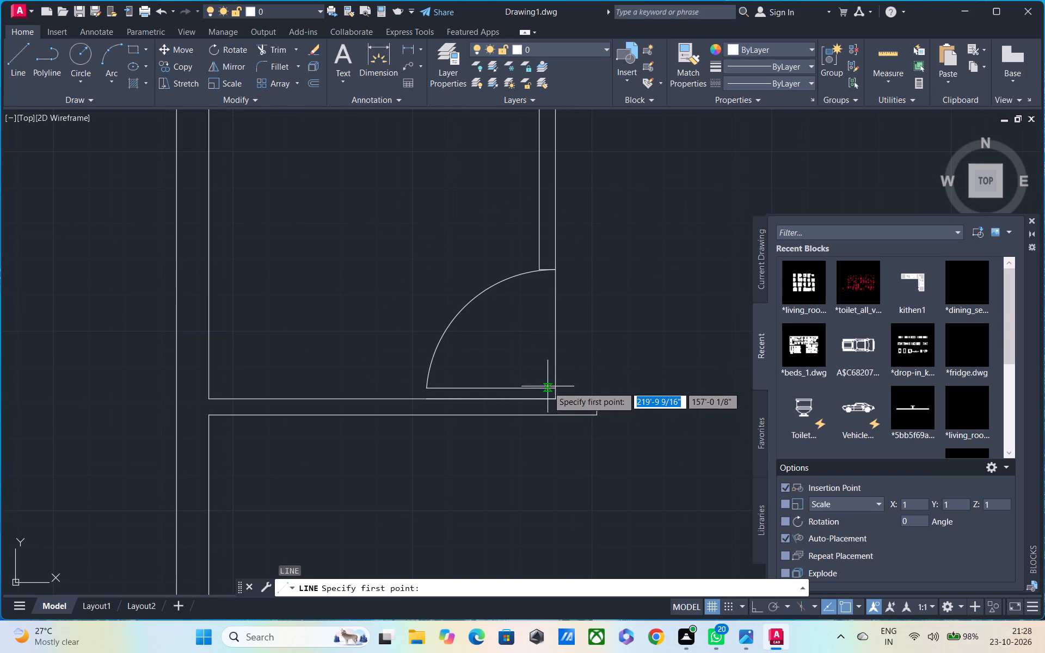
{"action": "left_click", "coordinate": [557, 398]}
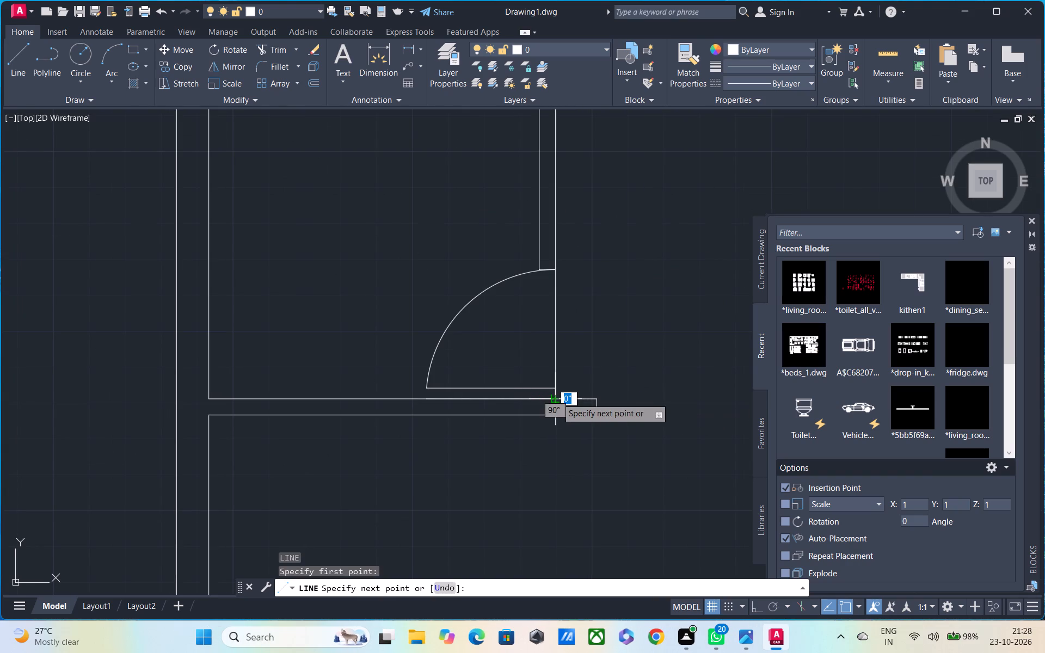
{"action": "left_click", "coordinate": [539, 398]}
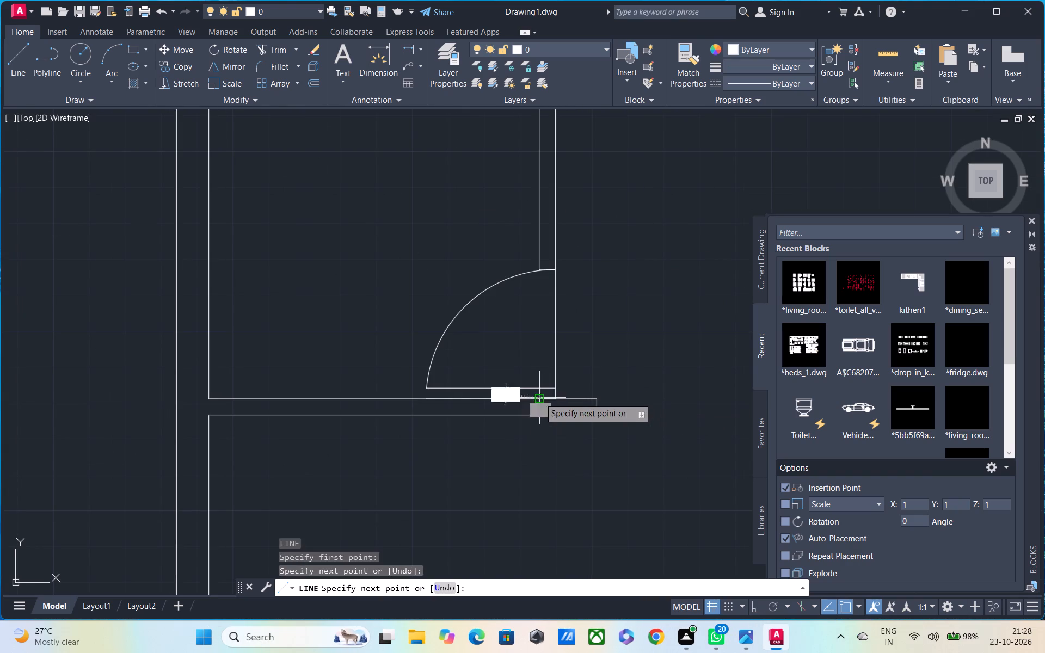
{"action": "left_click", "coordinate": [538, 388]}
{"action": "scroll", "coordinate": [532, 392], "scroll_direction": "down", "scroll_amount": 2}
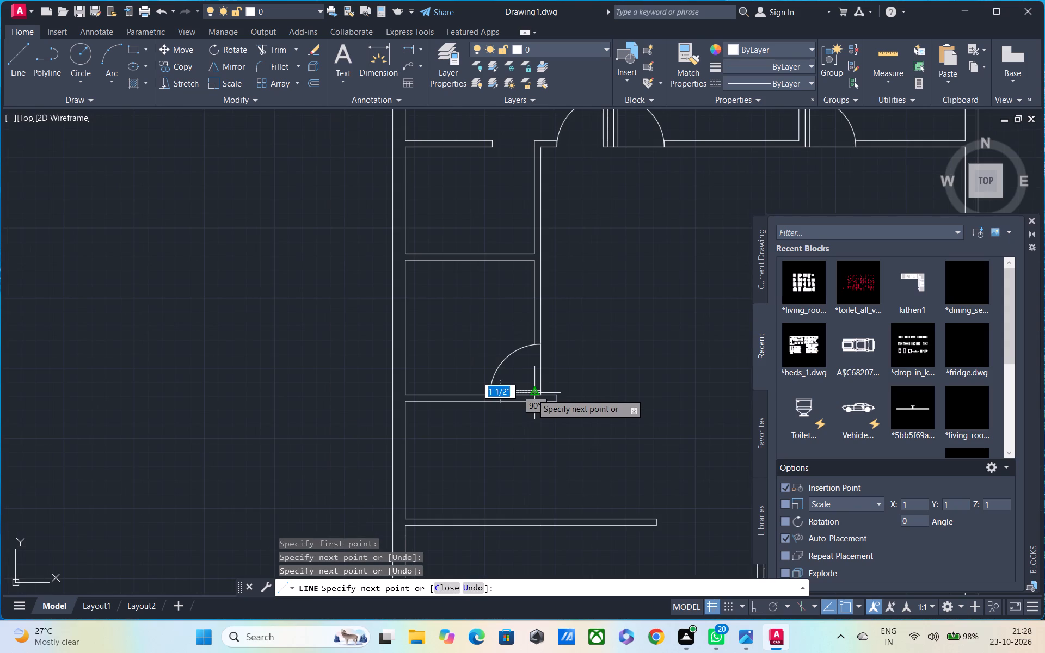
{"action": "key", "text": "Escape"}
{"action": "scroll", "coordinate": [530, 397], "scroll_direction": "down", "scroll_amount": 1}
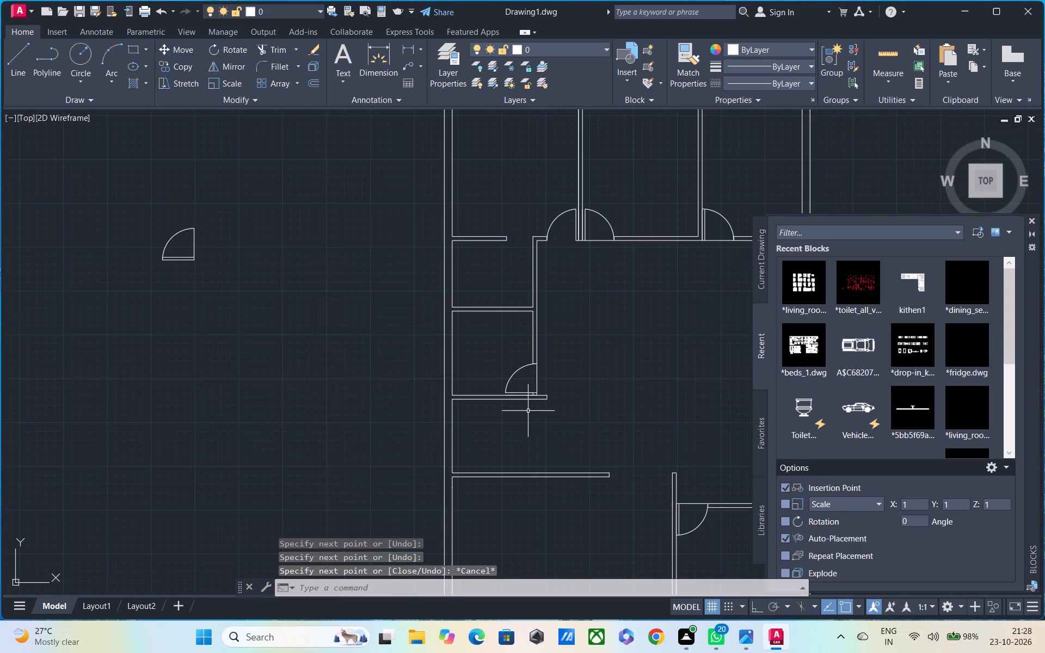
Trim the vertical line across the small left room's door opening above the leaf, and the wall face line beneath the new jamb block.
{"action": "scroll", "coordinate": [525, 417], "scroll_direction": "up", "scroll_amount": 5}
{"action": "middle_click_drag", "start_coordinate": [542, 394], "coordinate": [533, 482]}
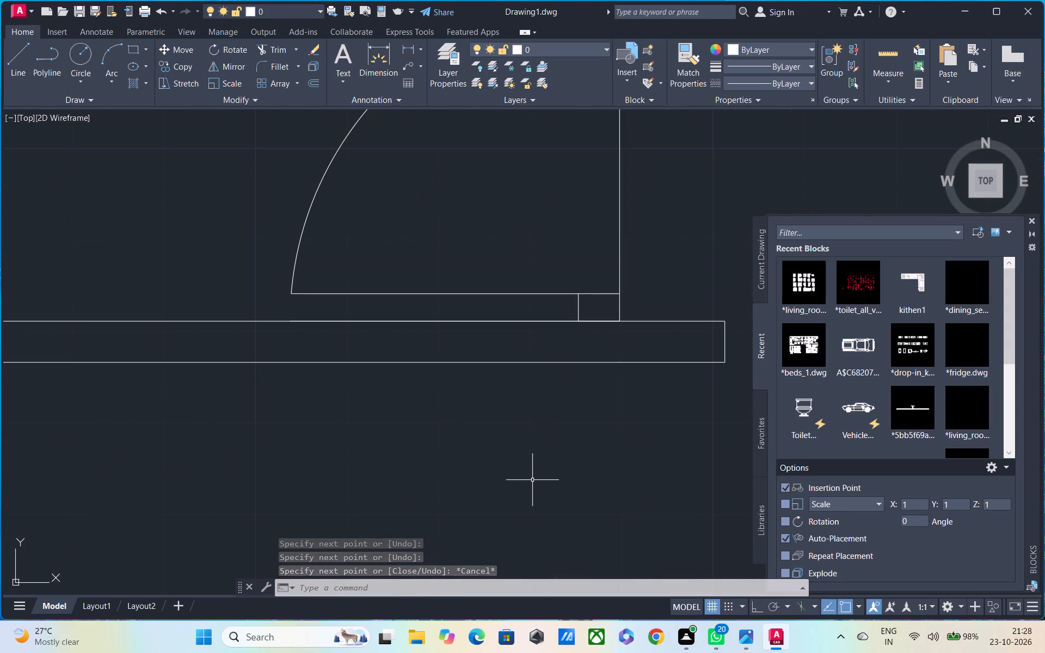
{"action": "type", "text": "TR"}
{"action": "key", "text": "space"}
{"action": "left_click_drag", "start_coordinate": [554, 221], "coordinate": [693, 220]}
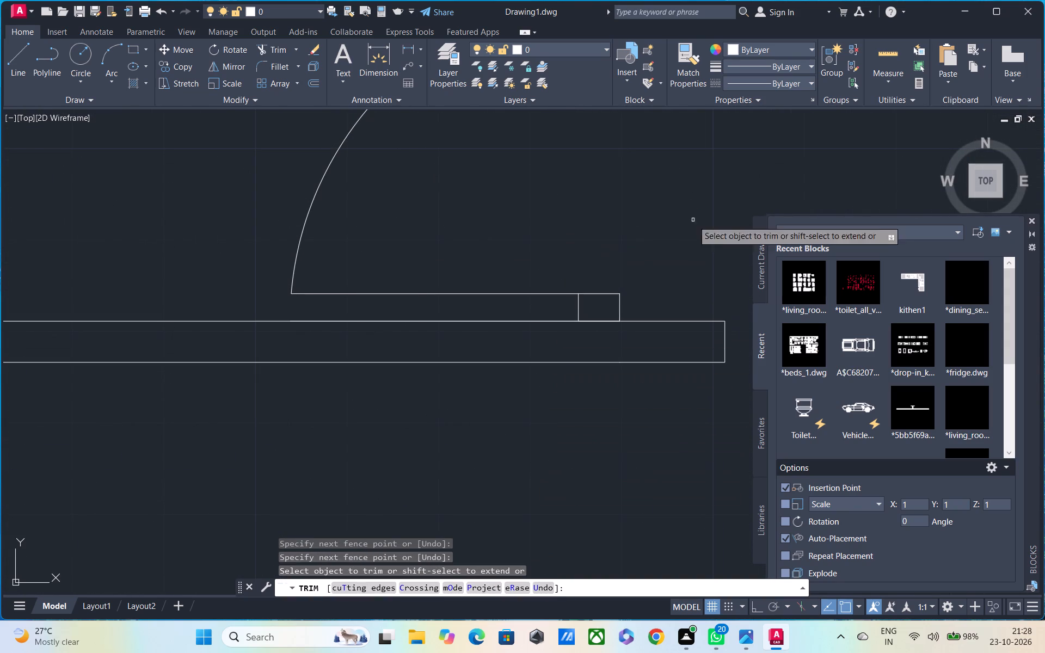
{"action": "scroll", "coordinate": [599, 284], "scroll_direction": "down", "scroll_amount": 2}
{"action": "middle_click_drag", "start_coordinate": [603, 288], "coordinate": [601, 294]}
{"action": "scroll", "coordinate": [592, 318], "scroll_direction": "up", "scroll_amount": 2}
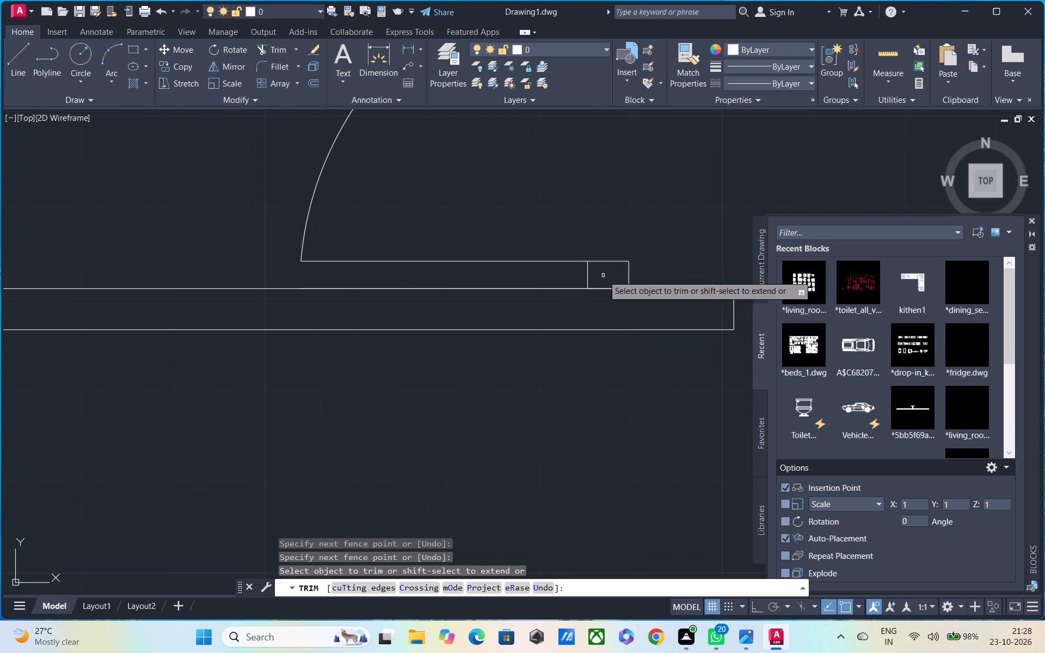
{"action": "left_click_drag", "start_coordinate": [603, 278], "coordinate": [603, 317]}
Draw a line from the lower-right room door's hinge corner 4 1/2" down the wall, then right across the door leaf.
{"action": "scroll", "coordinate": [600, 306], "scroll_direction": "down", "scroll_amount": 4}
{"action": "middle_click_drag", "start_coordinate": [577, 356], "coordinate": [468, 350]}
{"action": "scroll", "coordinate": [452, 328], "scroll_direction": "down", "scroll_amount": 3}
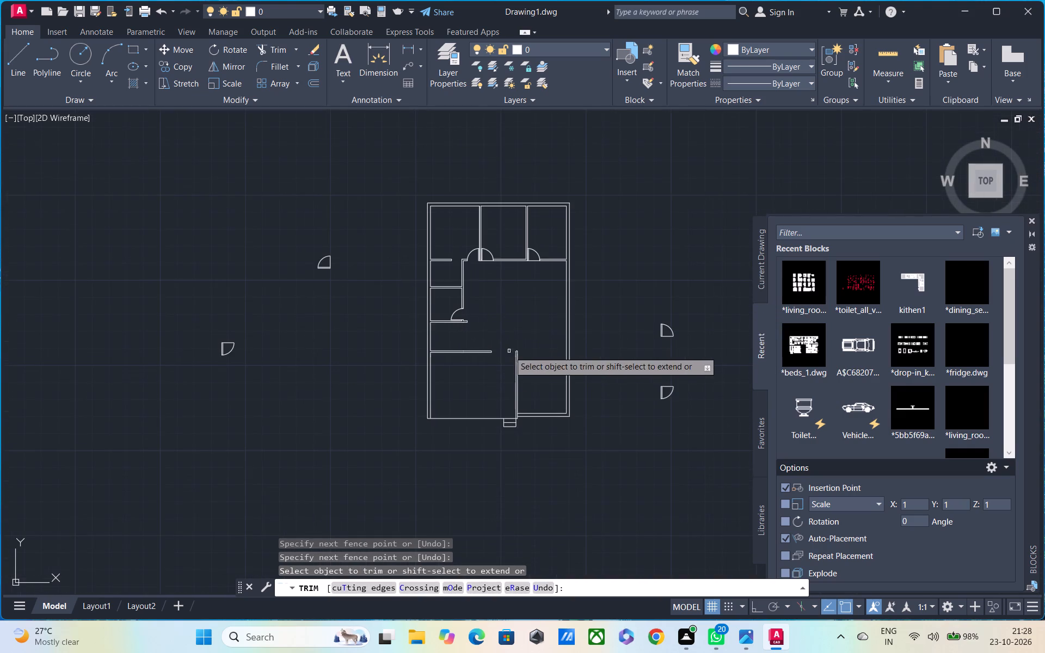
{"action": "middle_click_drag", "start_coordinate": [509, 350], "coordinate": [509, 298]}
{"action": "scroll", "coordinate": [524, 321], "scroll_direction": "up", "scroll_amount": 6}
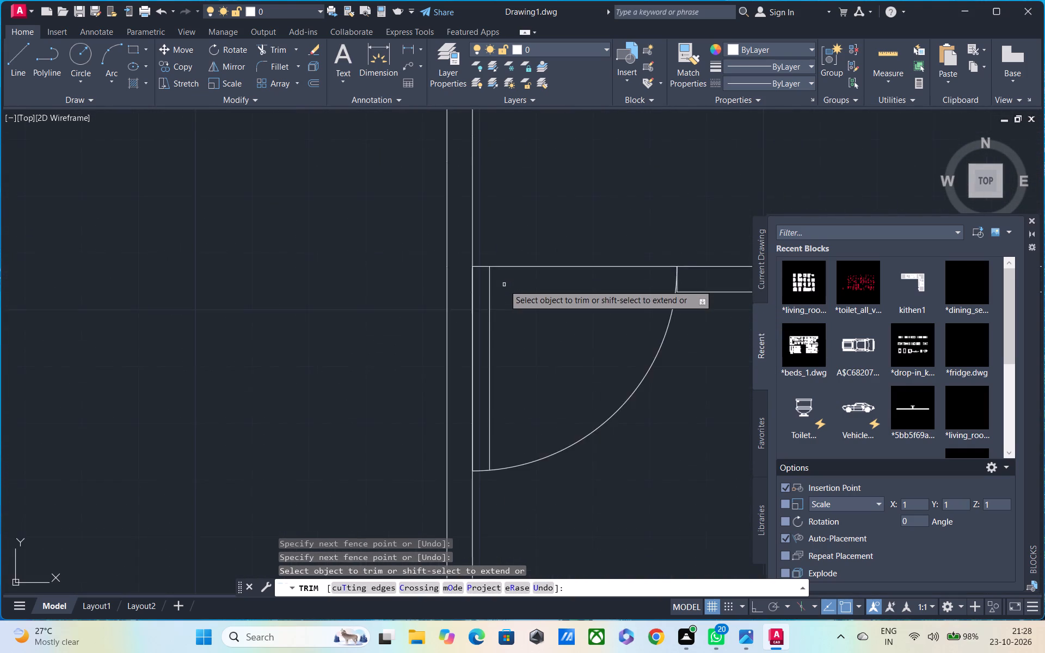
{"action": "scroll", "coordinate": [503, 284], "scroll_direction": "up", "scroll_amount": 3}
{"action": "middle_click_drag", "start_coordinate": [501, 279], "coordinate": [567, 234]}
{"action": "scroll", "coordinate": [567, 234], "scroll_direction": "down", "scroll_amount": 3}
{"action": "middle_click_drag", "start_coordinate": [562, 253], "coordinate": [418, 255]}
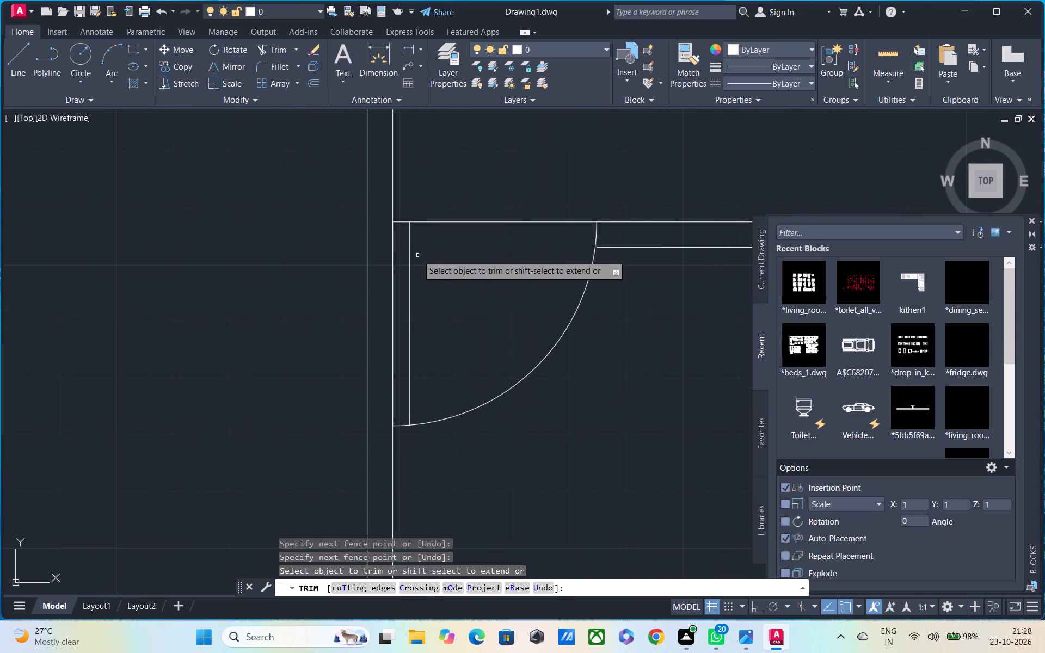
{"action": "key", "text": "l"}
{"action": "key", "text": "space"}
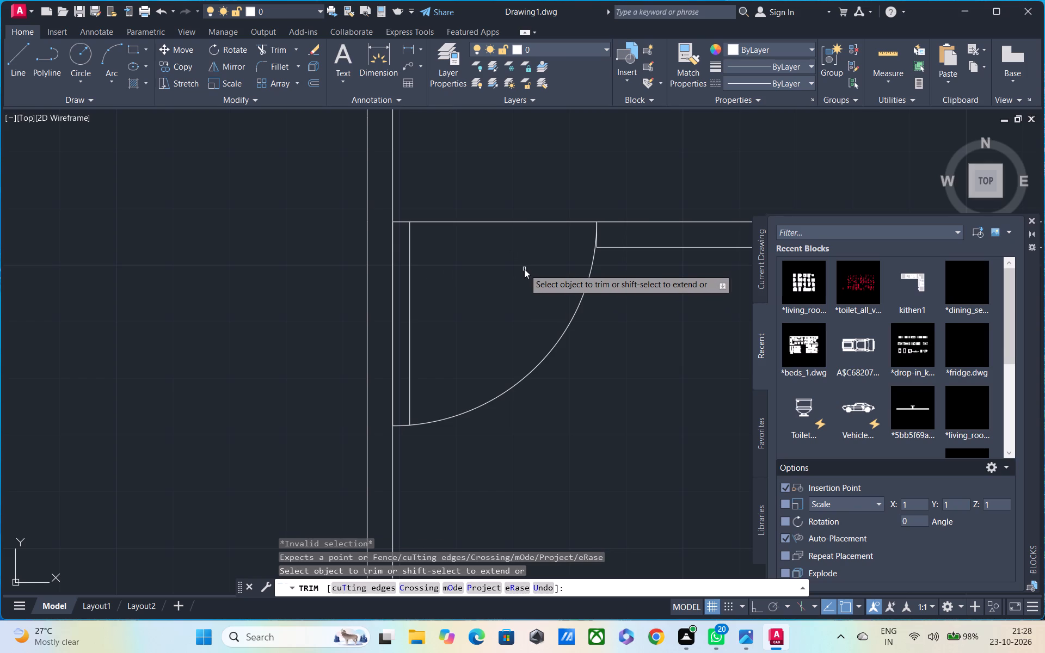
{"action": "key", "text": "l"}
{"action": "key", "text": "space"}
{"action": "key", "text": "space"}
{"action": "key", "text": "l"}
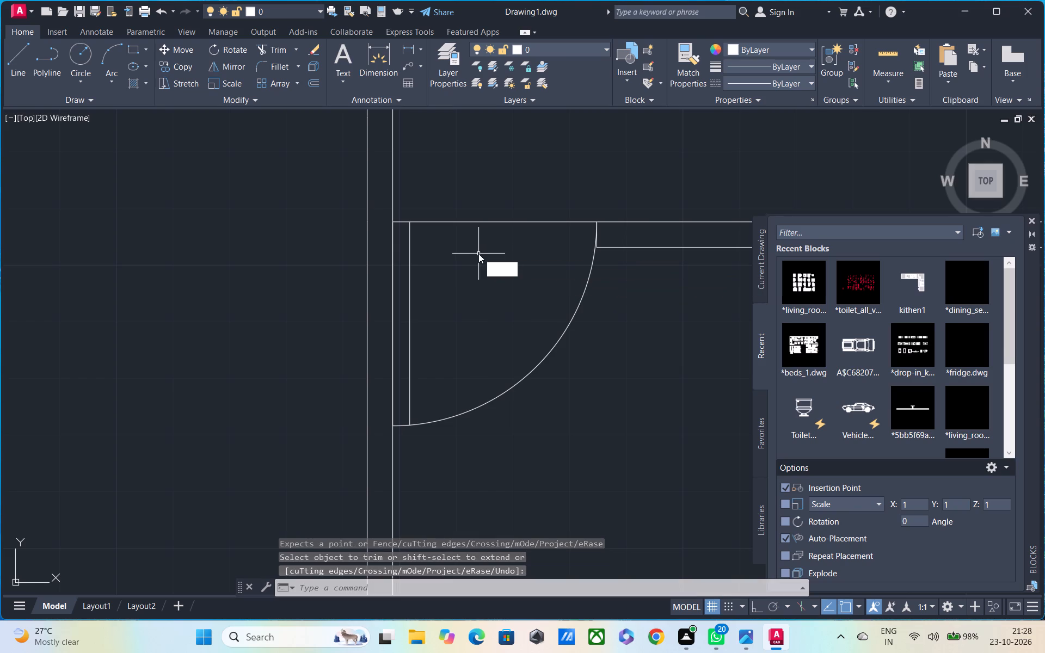
{"action": "key", "text": "space"}
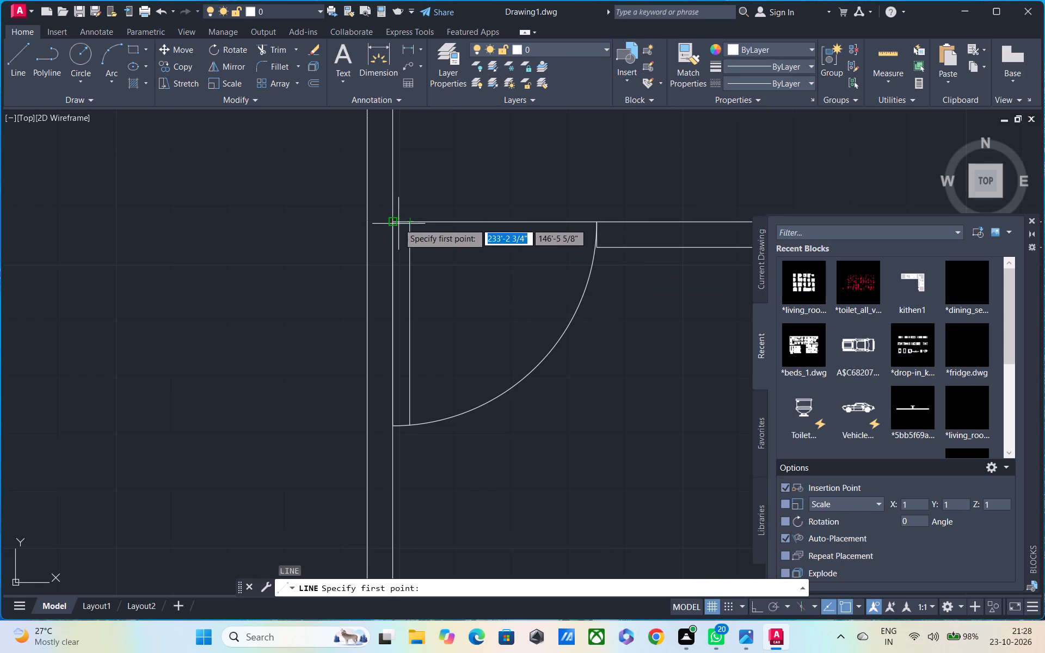
{"action": "left_click", "coordinate": [394, 224]}
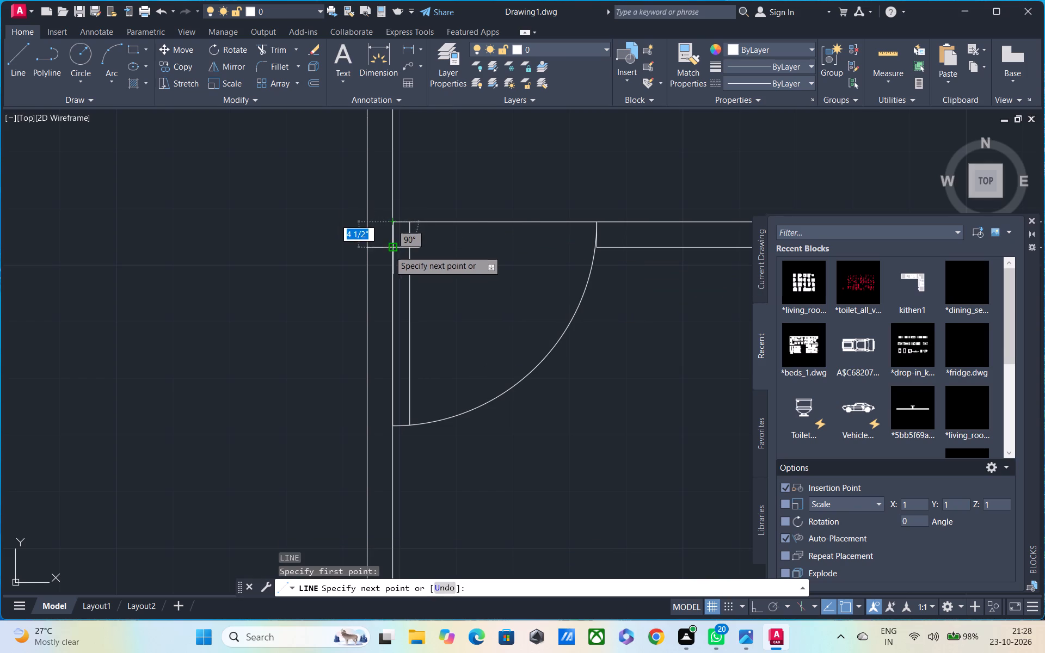
{"action": "key", "text": "F8"}
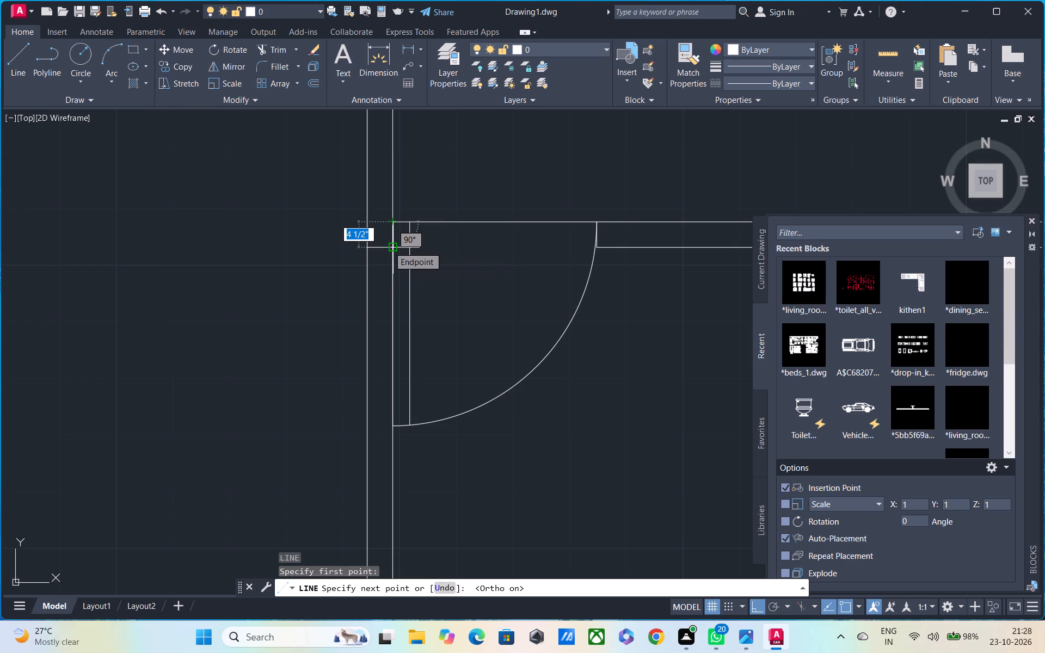
{"action": "left_click", "coordinate": [389, 247]}
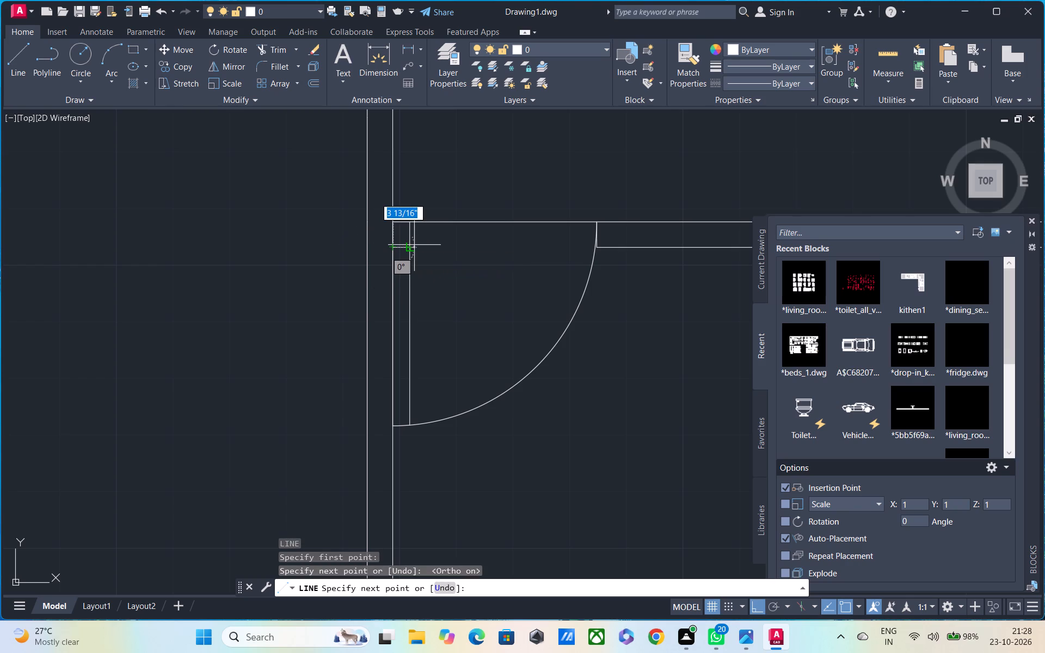
{"action": "left_click", "coordinate": [412, 246]}
{"action": "key", "text": "Escape"}
Draw a line from the upper-left room door's lower-right corner 4 1/2" up the partition, then left across the leaf.
{"action": "scroll", "coordinate": [412, 252], "scroll_direction": "down", "scroll_amount": 3}
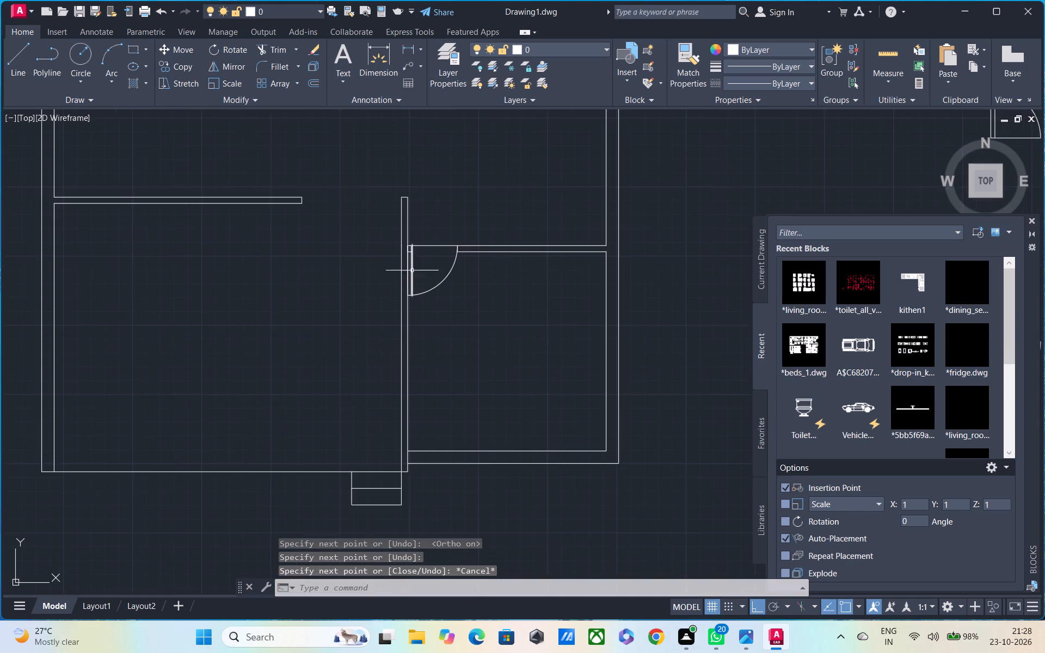
{"action": "middle_click_drag", "start_coordinate": [412, 277], "coordinate": [412, 447]}
{"action": "scroll", "coordinate": [410, 300], "scroll_direction": "down", "scroll_amount": 3}
{"action": "middle_click_drag", "start_coordinate": [408, 301], "coordinate": [409, 412]}
{"action": "scroll", "coordinate": [356, 336], "scroll_direction": "up", "scroll_amount": 4}
{"action": "middle_click_drag", "start_coordinate": [360, 329], "coordinate": [358, 285]}
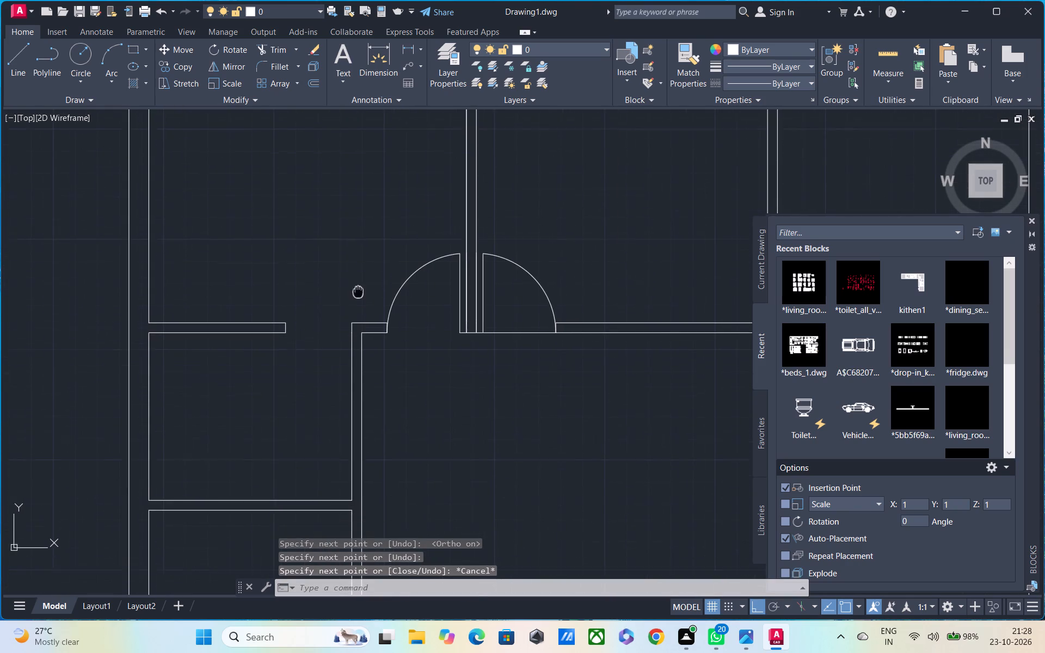
{"action": "middle_click_drag", "start_coordinate": [358, 285], "coordinate": [358, 273]}
{"action": "key", "text": "l"}
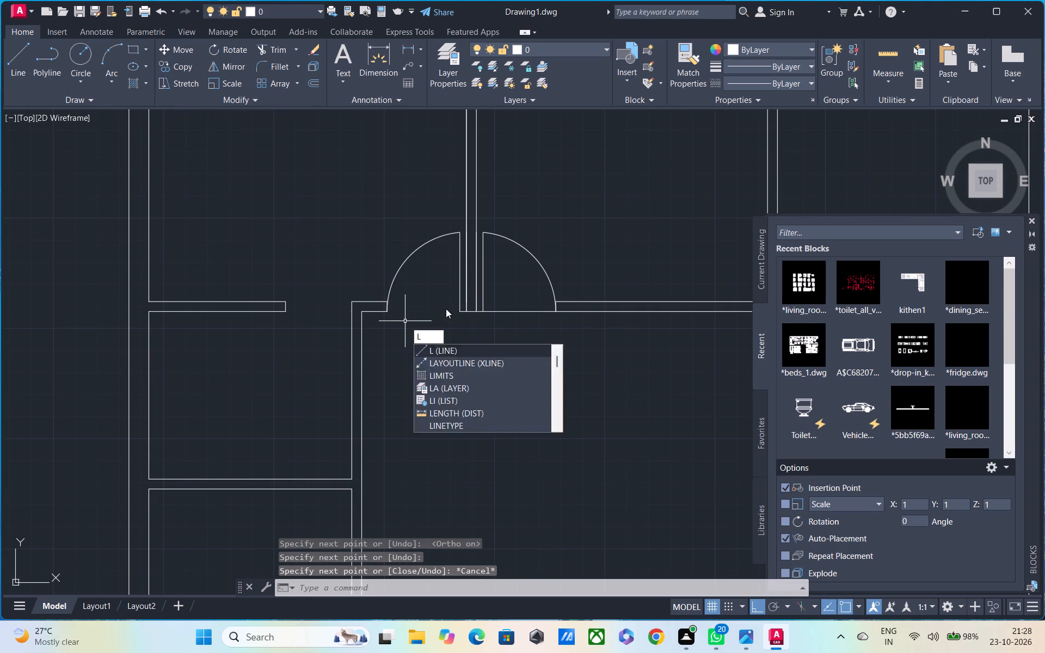
{"action": "key", "text": "space"}
{"action": "scroll", "coordinate": [463, 304], "scroll_direction": "up", "scroll_amount": 3}
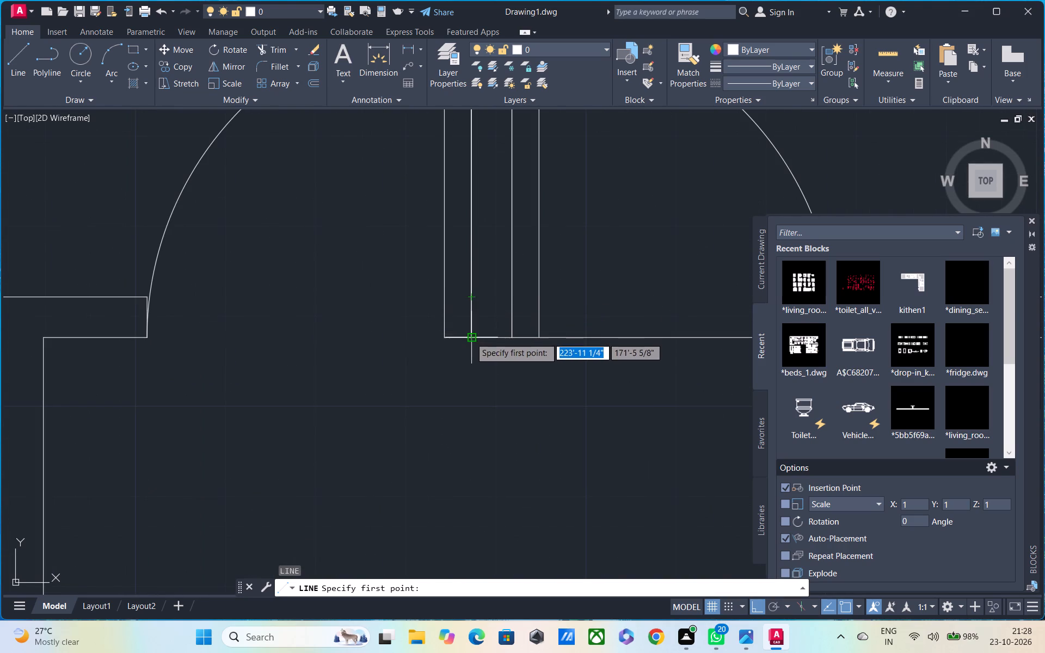
{"action": "left_click", "coordinate": [470, 337]}
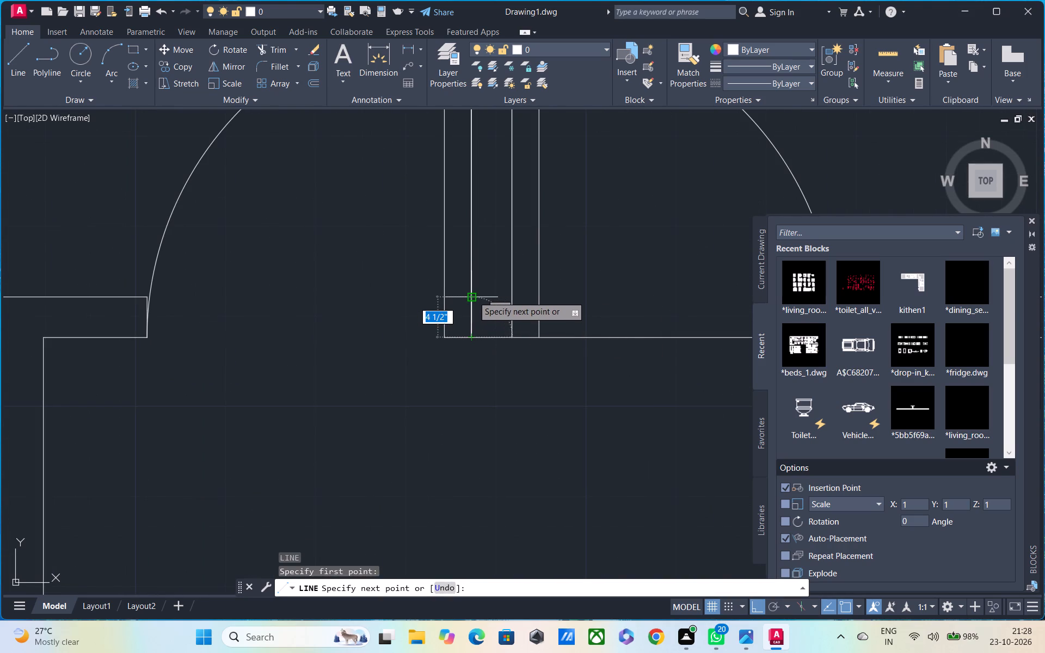
{"action": "left_click", "coordinate": [473, 296]}
{"action": "left_click", "coordinate": [443, 298]}
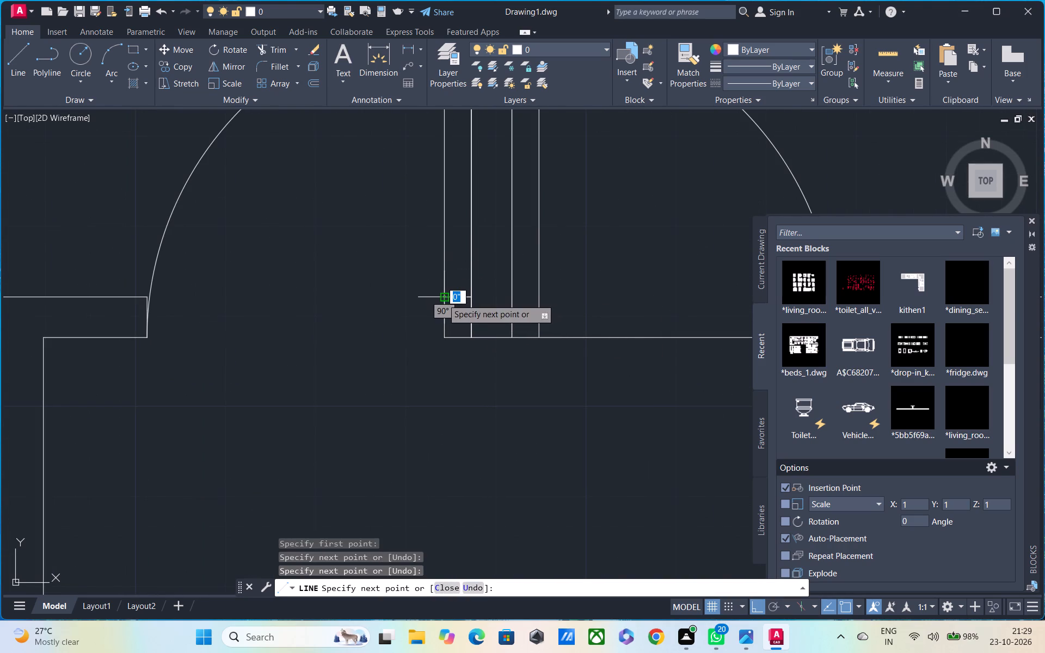
{"action": "key", "text": "Escape"}
Draw a line from the upper-middle room door's lower-left corner up one wall thickness, then right across the leaf.
{"action": "middle_click_drag", "start_coordinate": [437, 295], "coordinate": [416, 257]}
{"action": "key", "text": "l"}
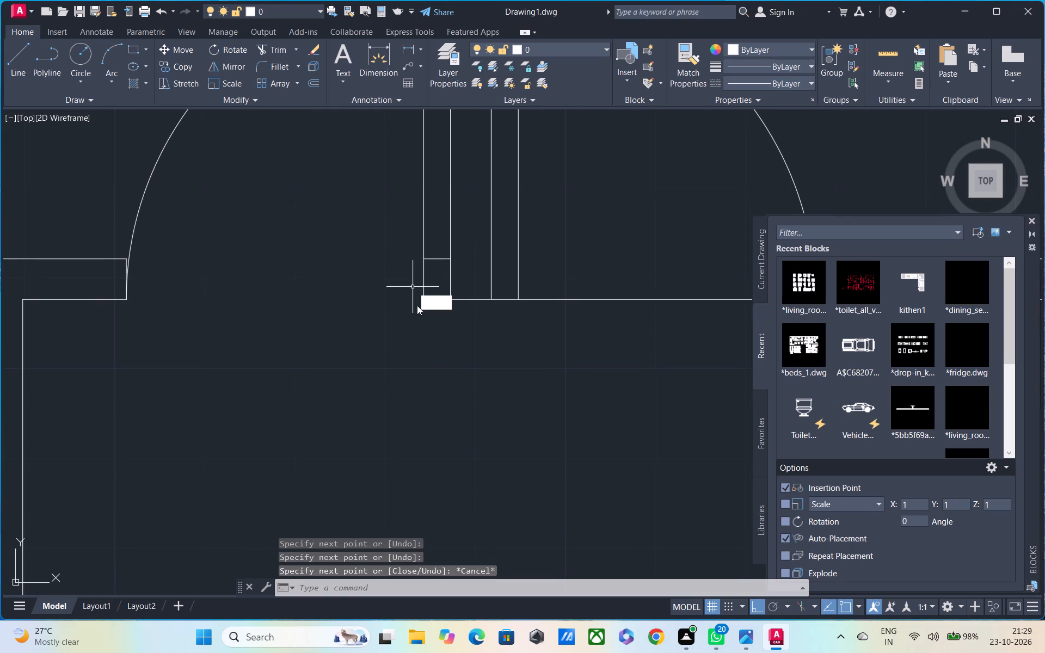
{"action": "key", "text": "space"}
{"action": "left_click", "coordinate": [491, 296]}
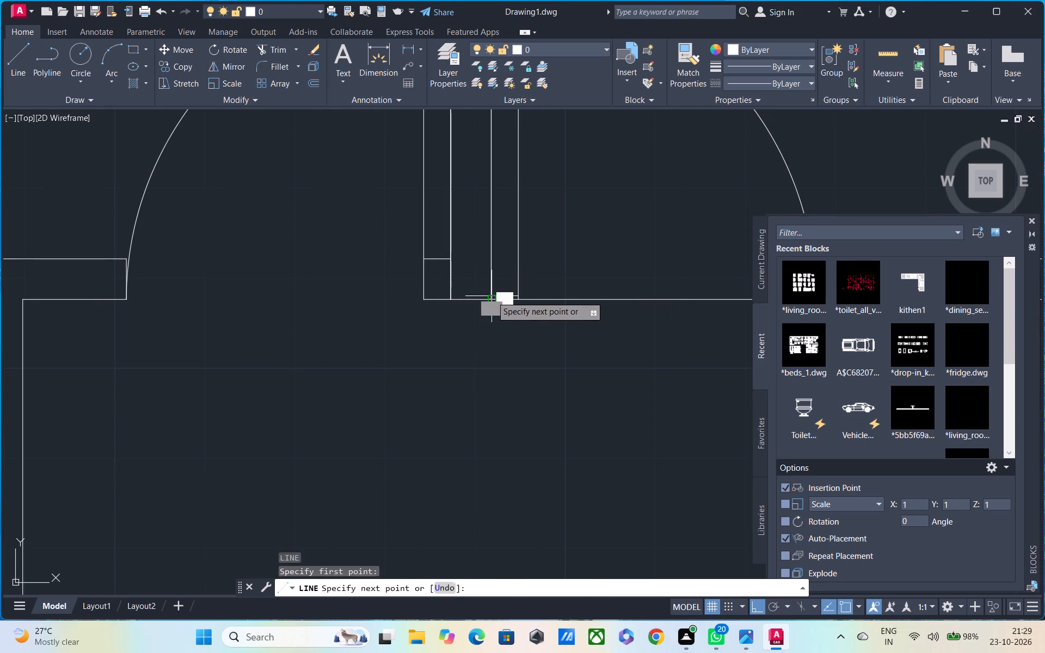
{"action": "left_click", "coordinate": [490, 262]}
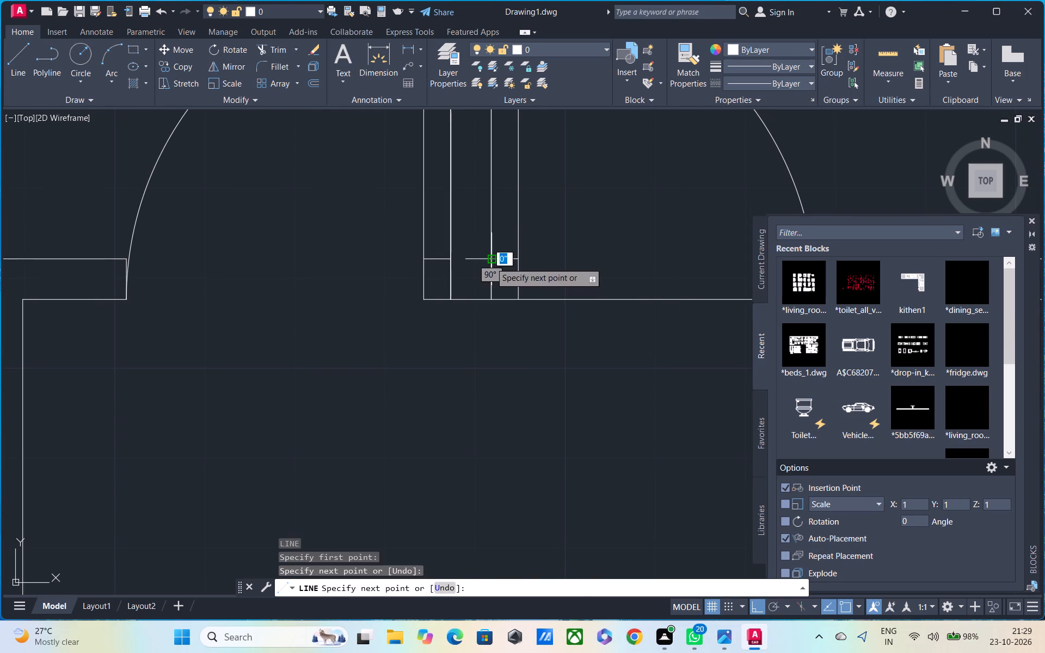
{"action": "left_click", "coordinate": [518, 261]}
{"action": "key", "text": "space"}
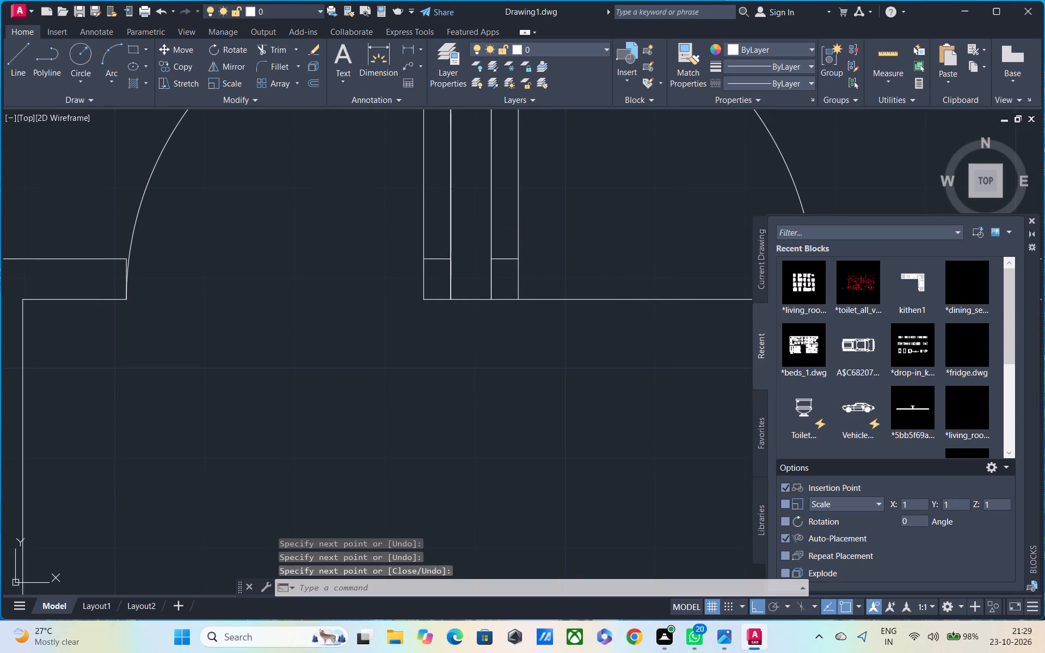
Draw a line from the upper-right room door's lower-left corner 4.5" up the partition, then right across the leaf.
{"action": "scroll", "coordinate": [518, 263], "scroll_direction": "down", "scroll_amount": 4}
{"action": "middle_click_drag", "start_coordinate": [518, 274], "coordinate": [356, 274]}
{"action": "key", "text": "l"}
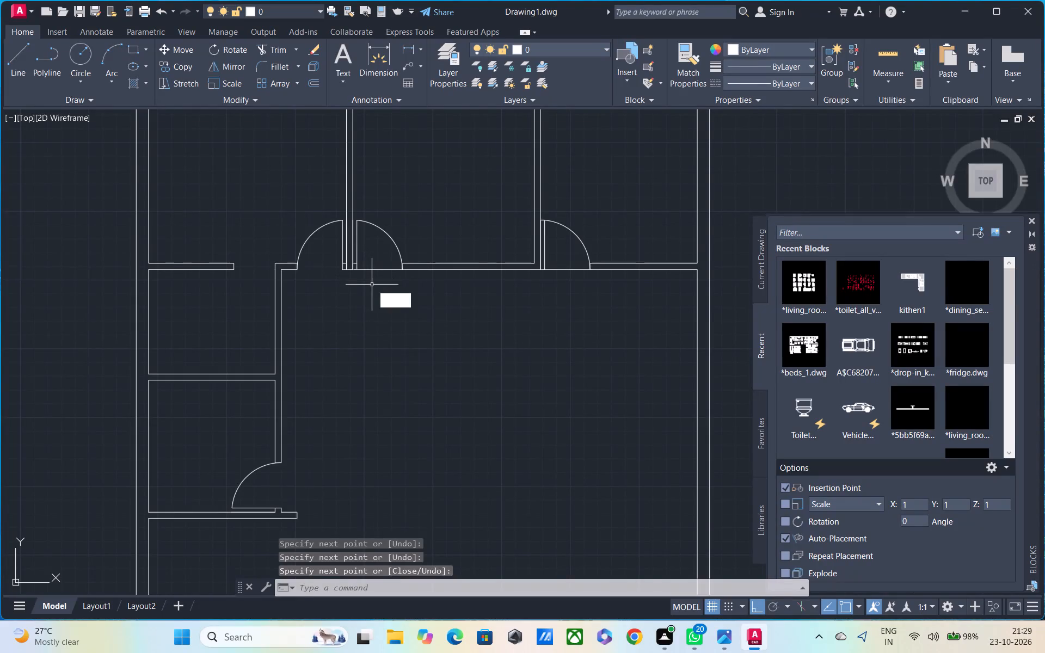
{"action": "key", "text": "space"}
{"action": "scroll", "coordinate": [543, 261], "scroll_direction": "up", "scroll_amount": 3}
{"action": "middle_click_drag", "start_coordinate": [543, 261], "coordinate": [519, 285]}
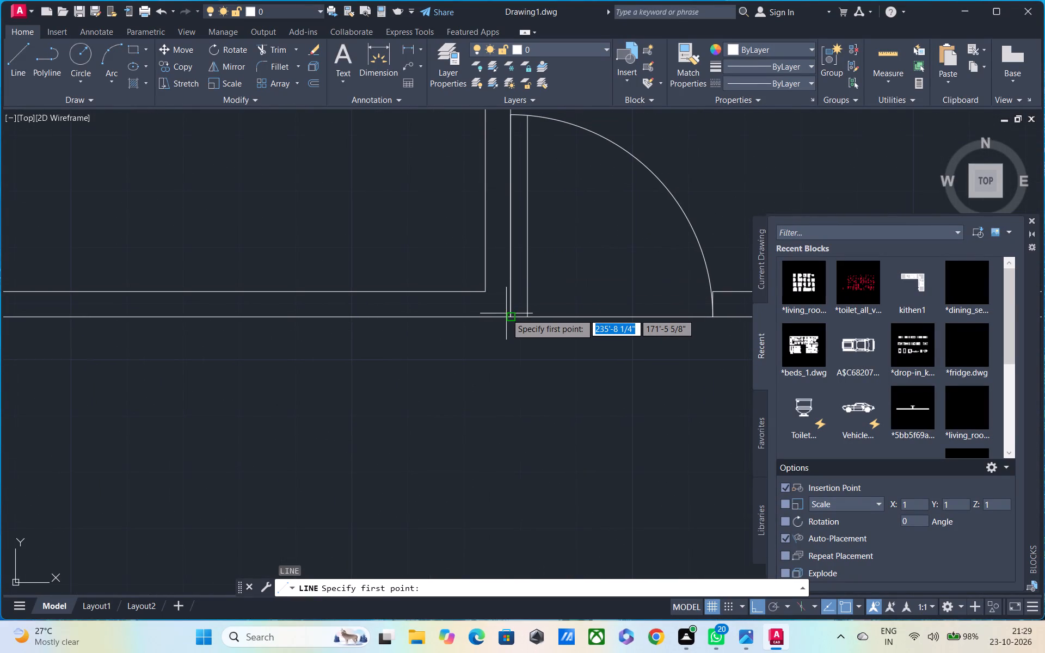
{"action": "left_click", "coordinate": [510, 314]}
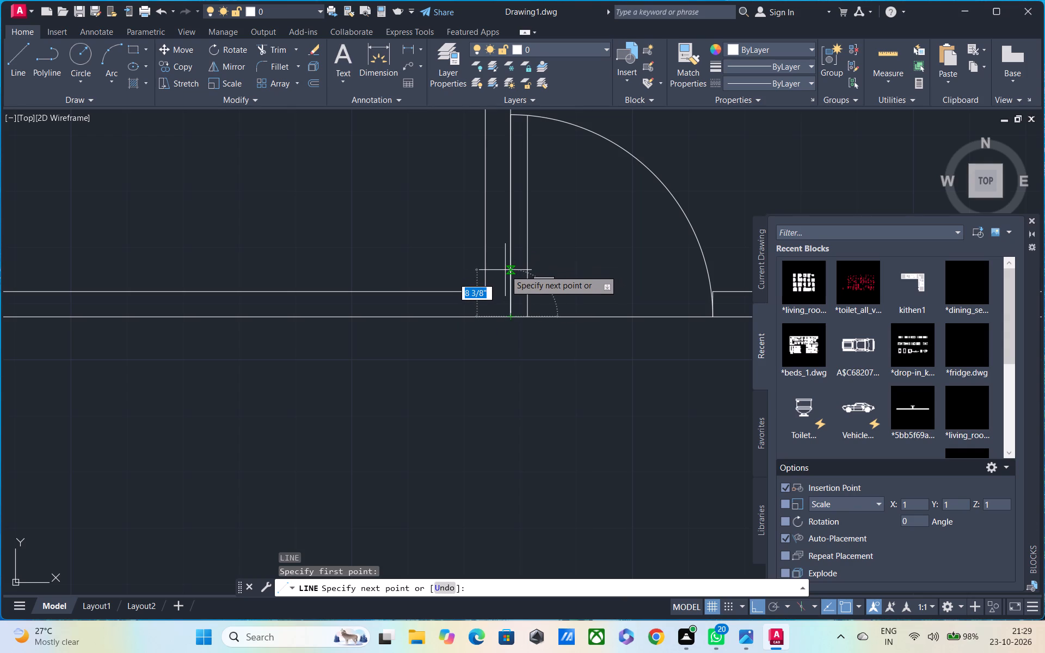
{"action": "key", "text": "F8"}
{"action": "key", "text": "F8"}
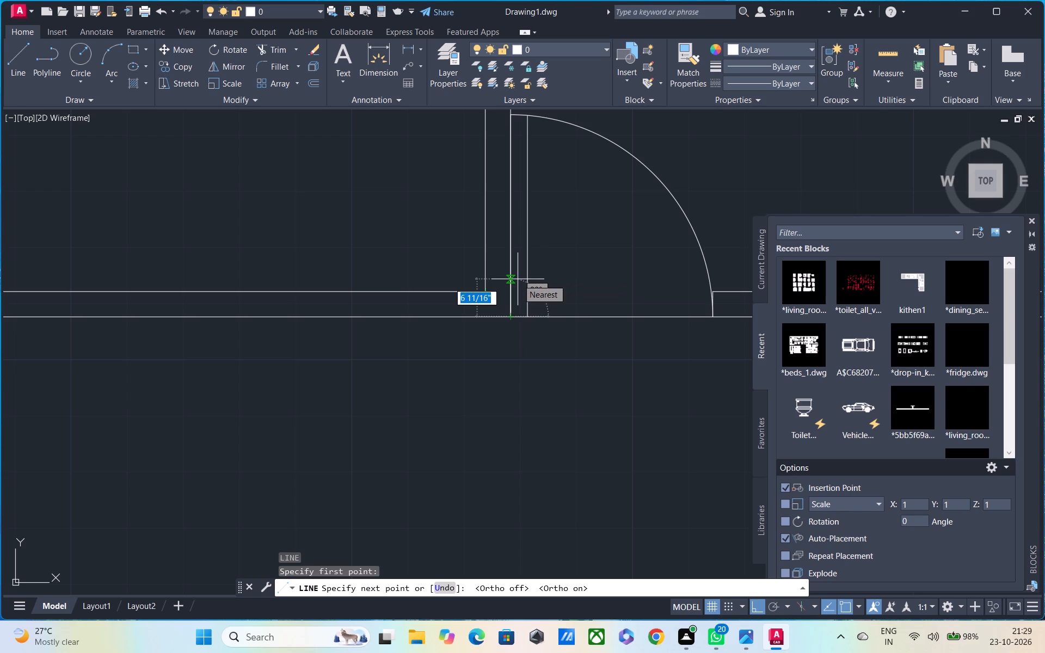
{"action": "type", "text": "4.5\""}
{"action": "key", "text": "Return"}
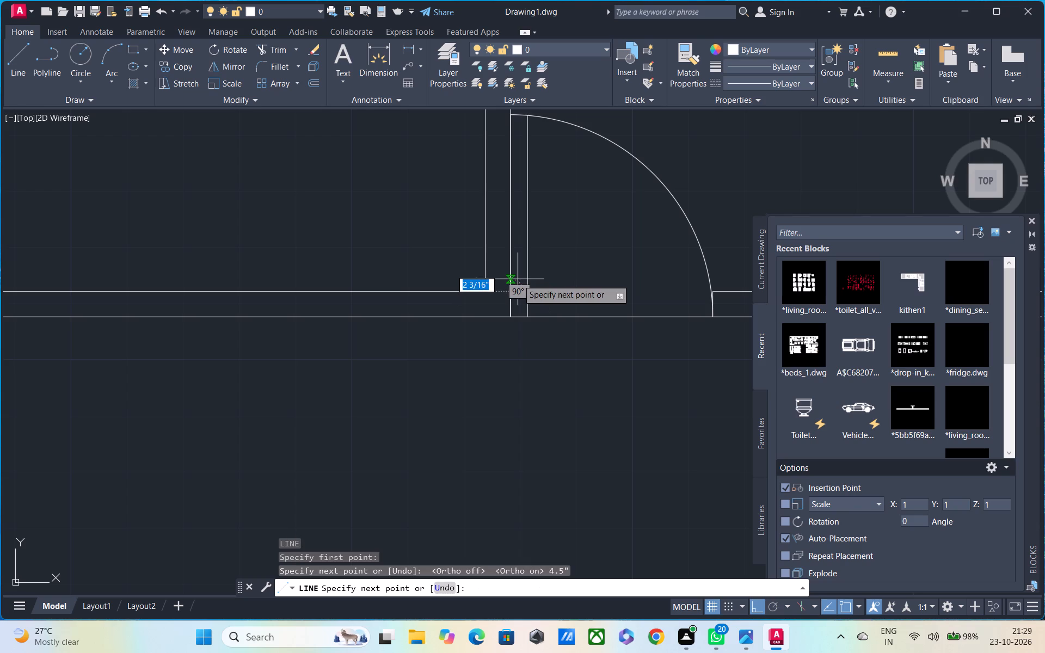
{"action": "scroll", "coordinate": [531, 290], "scroll_direction": "up", "scroll_amount": 2}
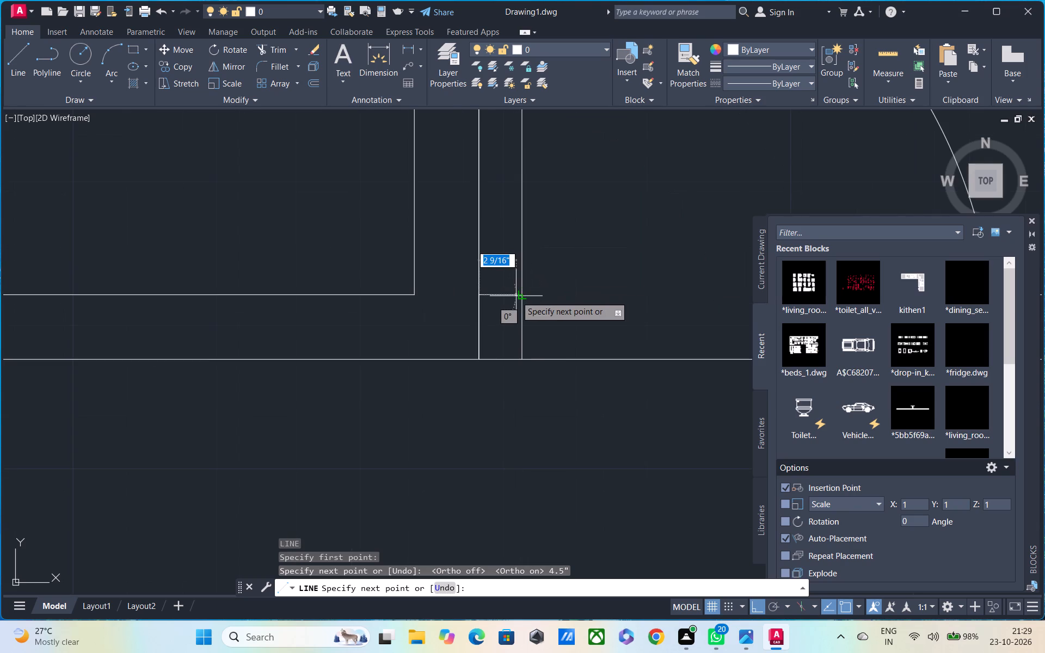
{"action": "left_click", "coordinate": [523, 293]}
{"action": "key", "text": "space"}
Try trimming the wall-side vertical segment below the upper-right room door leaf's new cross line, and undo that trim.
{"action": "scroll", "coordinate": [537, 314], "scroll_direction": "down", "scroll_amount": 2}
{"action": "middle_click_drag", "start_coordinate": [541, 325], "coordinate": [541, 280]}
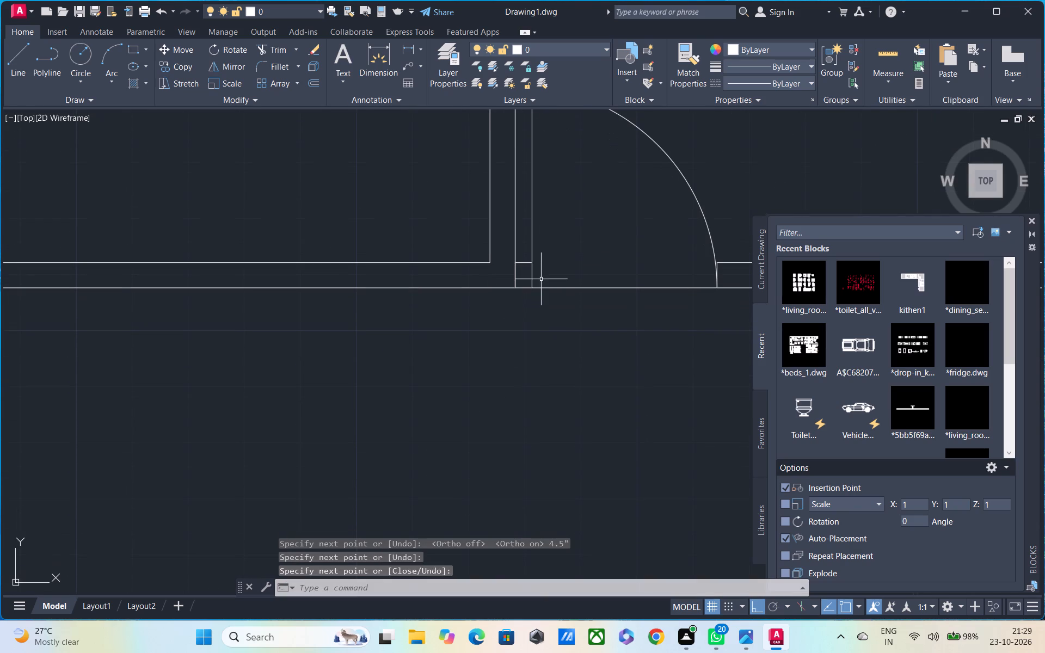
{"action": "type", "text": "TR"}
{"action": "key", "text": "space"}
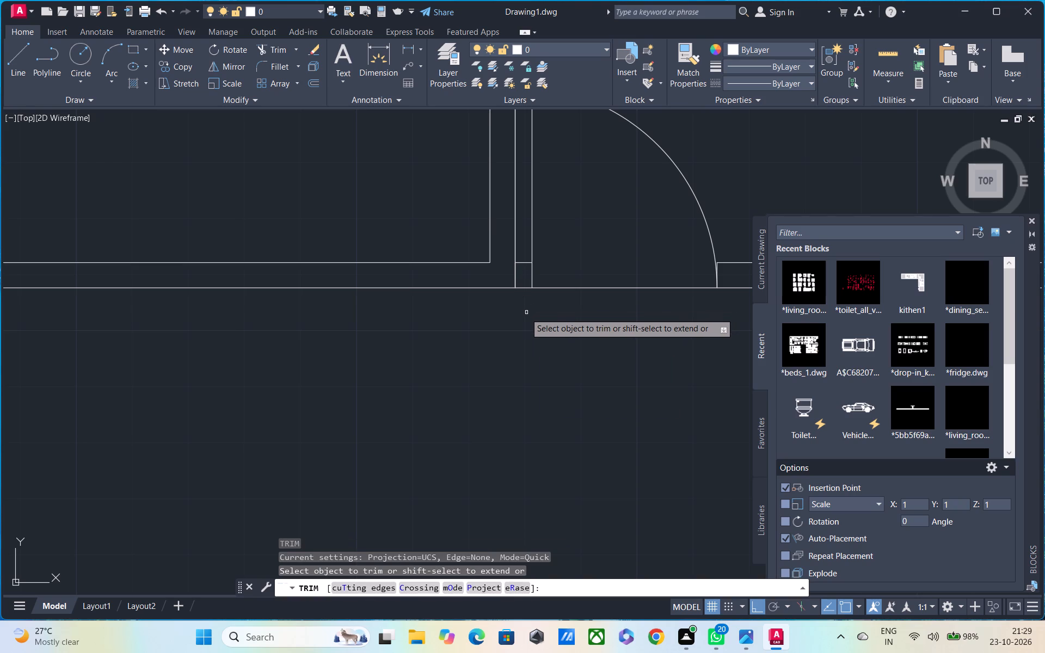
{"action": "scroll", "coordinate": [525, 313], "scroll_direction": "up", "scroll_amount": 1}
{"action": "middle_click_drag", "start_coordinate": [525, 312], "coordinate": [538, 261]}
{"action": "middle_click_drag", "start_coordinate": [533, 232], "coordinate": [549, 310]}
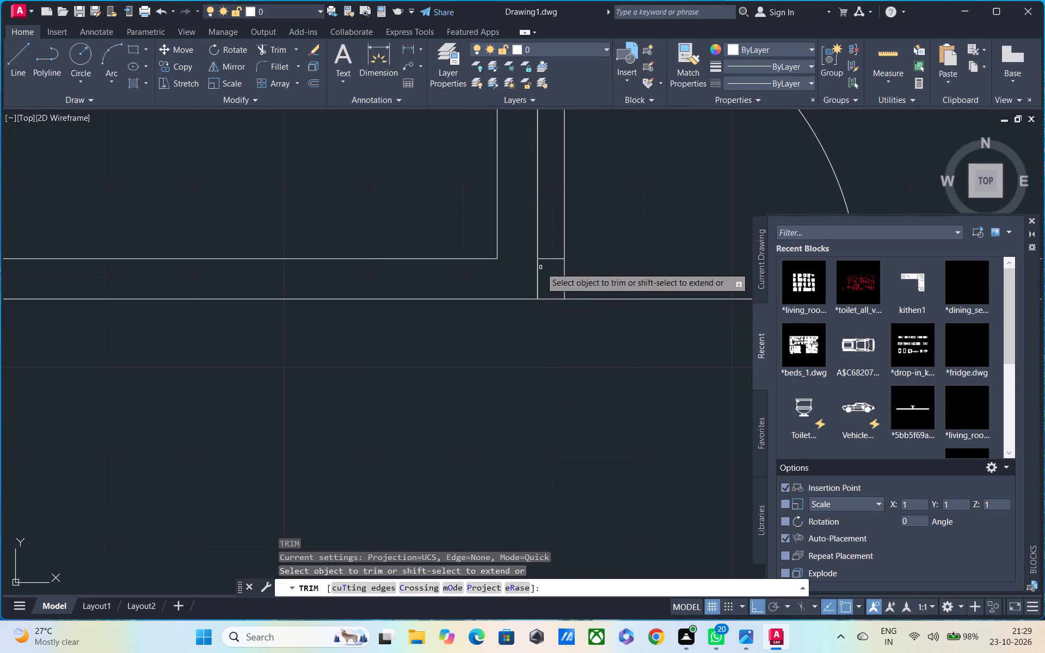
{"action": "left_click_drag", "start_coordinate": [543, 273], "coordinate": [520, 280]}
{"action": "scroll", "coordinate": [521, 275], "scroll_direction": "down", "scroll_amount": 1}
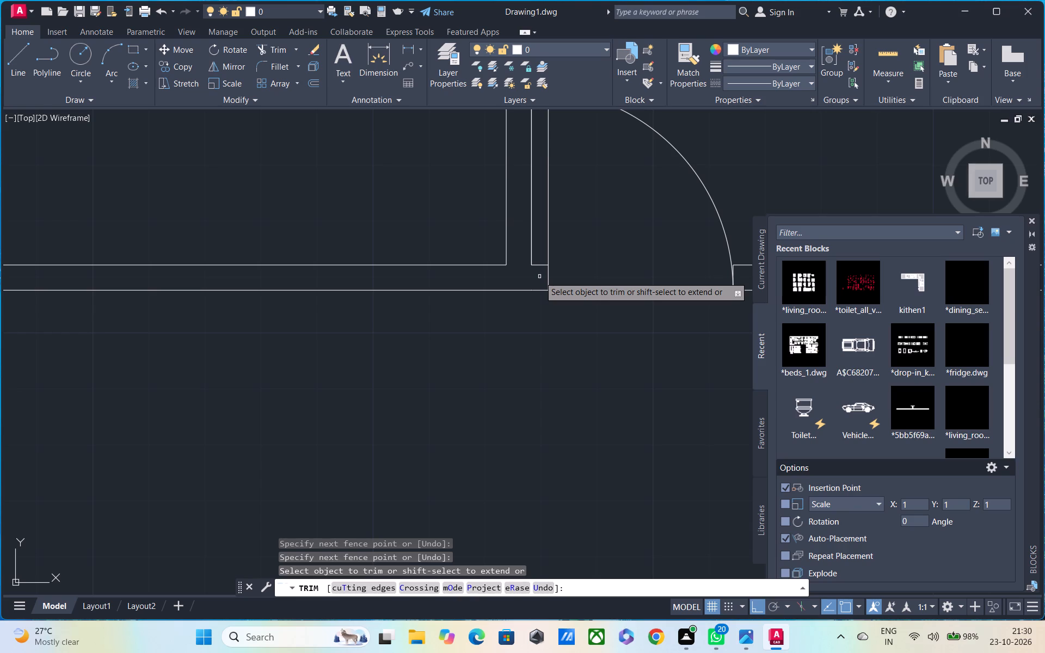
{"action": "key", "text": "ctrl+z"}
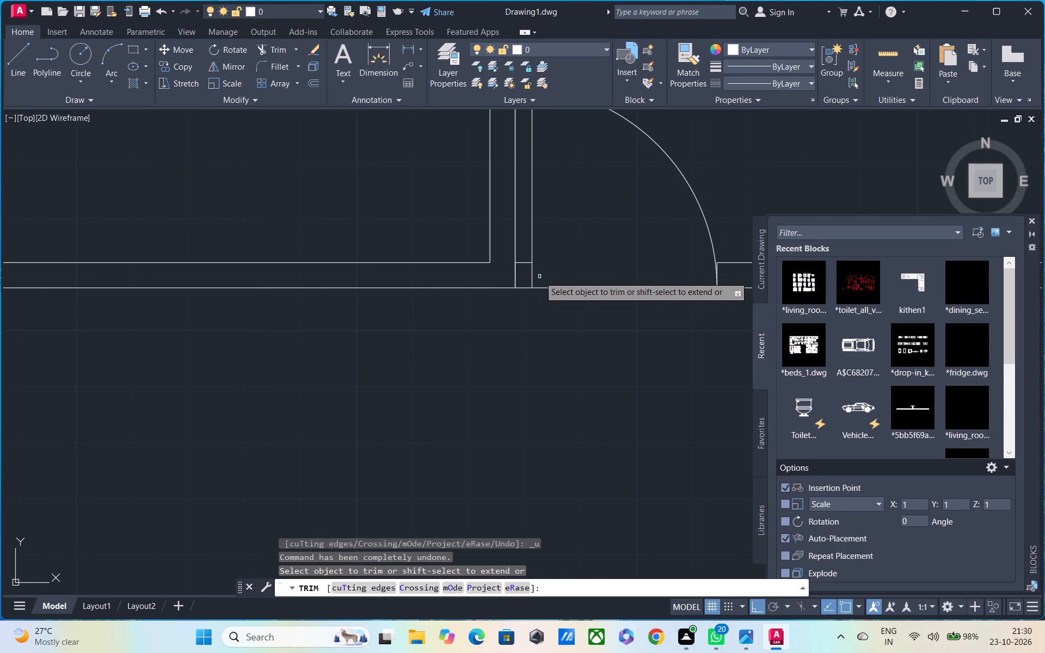
Trim away the short arc segment across the top end of the upper-right room's door leaf.
{"action": "middle_click_drag", "start_coordinate": [575, 292], "coordinate": [592, 300]}
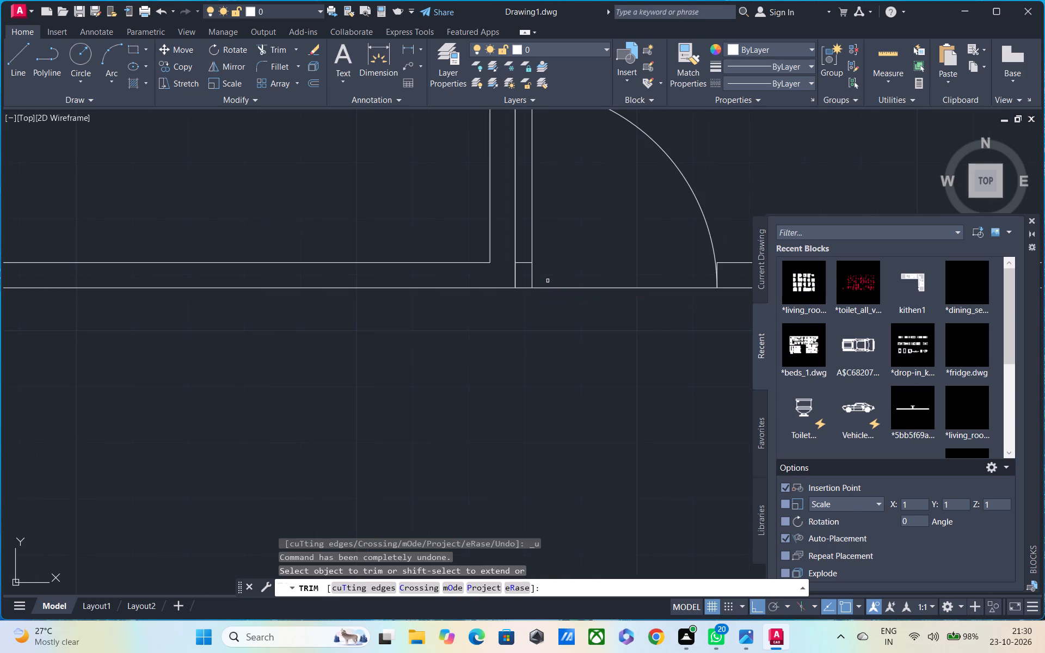
{"action": "middle_click_drag", "start_coordinate": [592, 300], "coordinate": [655, 313]}
{"action": "scroll", "coordinate": [656, 266], "scroll_direction": "down", "scroll_amount": 1}
{"action": "middle_click_drag", "start_coordinate": [656, 266], "coordinate": [593, 331]}
{"action": "scroll", "coordinate": [563, 333], "scroll_direction": "up", "scroll_amount": 4}
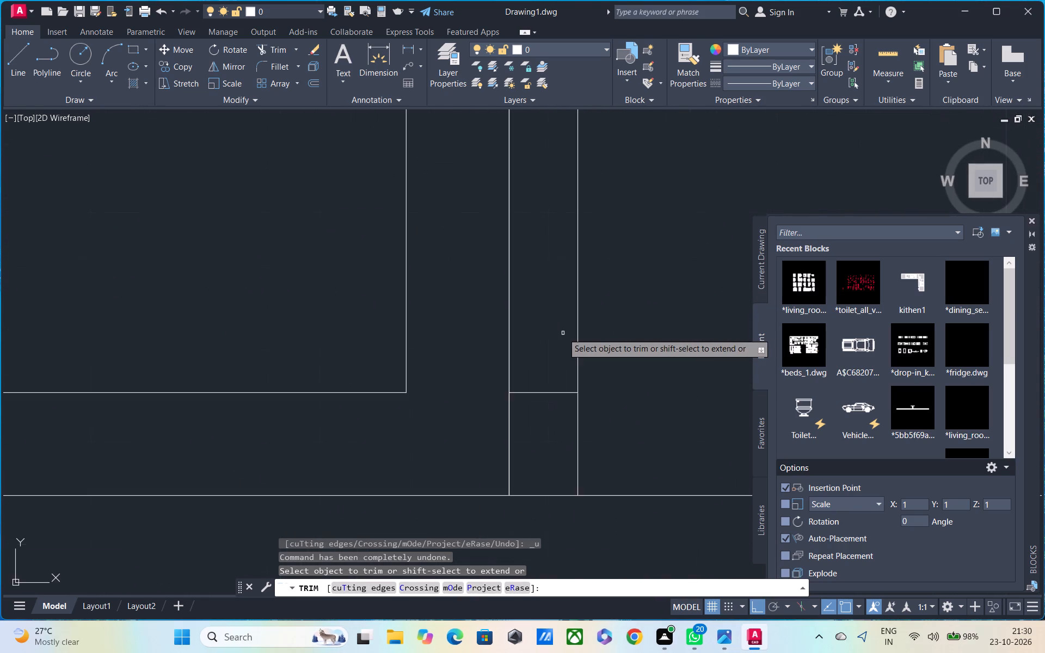
{"action": "middle_click_drag", "start_coordinate": [560, 330], "coordinate": [550, 229]}
{"action": "scroll", "coordinate": [562, 293], "scroll_direction": "down", "scroll_amount": 3}
{"action": "scroll", "coordinate": [562, 314], "scroll_direction": "up", "scroll_amount": 2}
{"action": "middle_click_drag", "start_coordinate": [562, 314], "coordinate": [564, 332]}
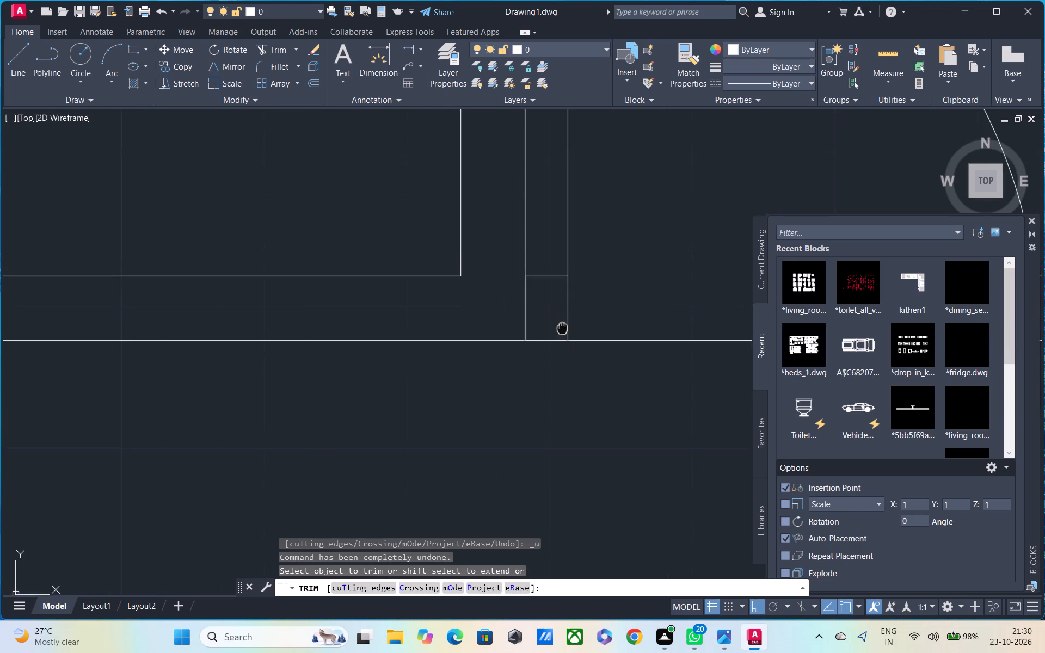
{"action": "middle_click_drag", "start_coordinate": [564, 332], "coordinate": [574, 363]}
{"action": "scroll", "coordinate": [571, 334], "scroll_direction": "down", "scroll_amount": 4}
{"action": "scroll", "coordinate": [570, 248], "scroll_direction": "up", "scroll_amount": 3}
{"action": "left_click_drag", "start_coordinate": [573, 267], "coordinate": [573, 328]}
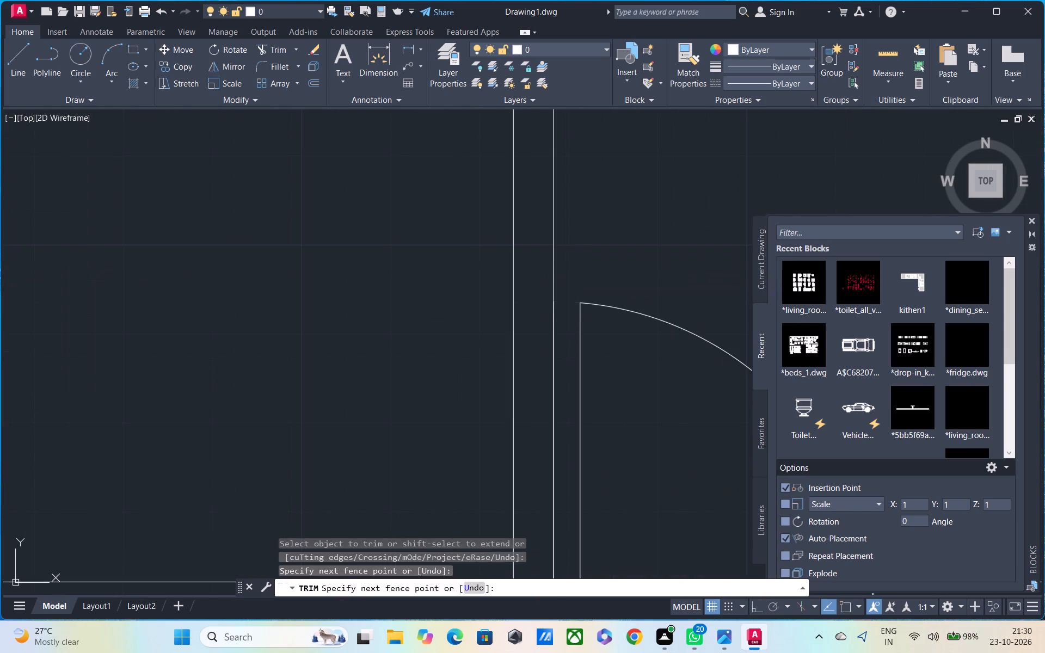
{"action": "middle_click_drag", "start_coordinate": [565, 319], "coordinate": [631, 118]}
{"action": "middle_click_drag", "start_coordinate": [629, 312], "coordinate": [629, 205]}
{"action": "scroll", "coordinate": [626, 294], "scroll_direction": "up", "scroll_amount": 3}
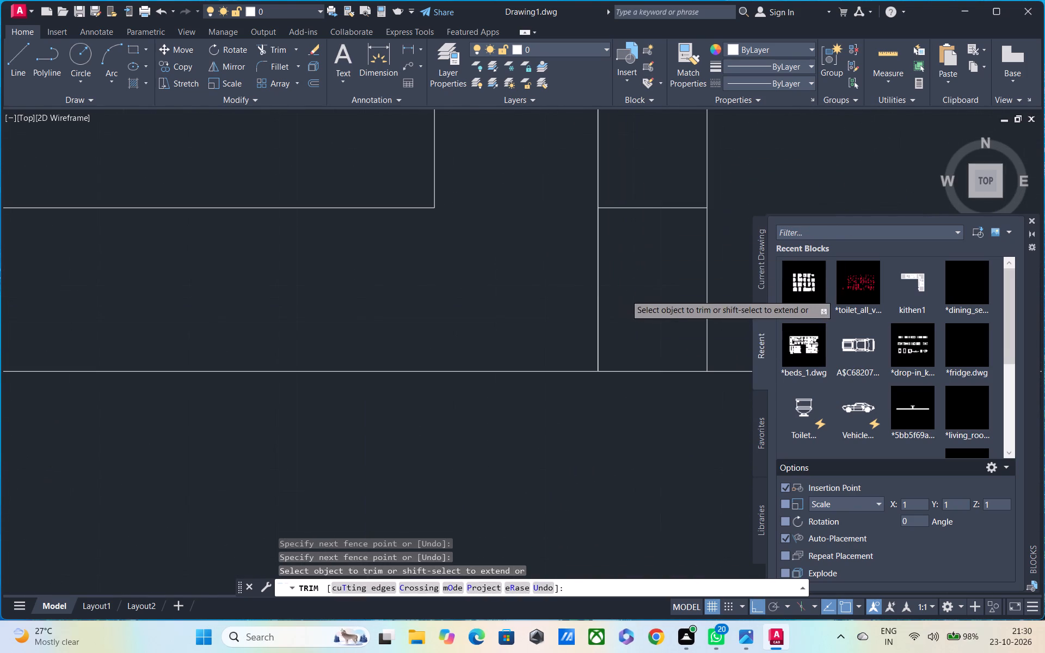
Trim away the partition line segment crossing the wall thickness beside the upper-right room's door leaf.
{"action": "left_click_drag", "start_coordinate": [621, 285], "coordinate": [553, 306]}
Trim away both partition line segments crossing the wall thickness between the upper-left and upper-middle room doors.
{"action": "scroll", "coordinate": [546, 289], "scroll_direction": "down", "scroll_amount": 5}
{"action": "middle_click_drag", "start_coordinate": [588, 284], "coordinate": [618, 256]}
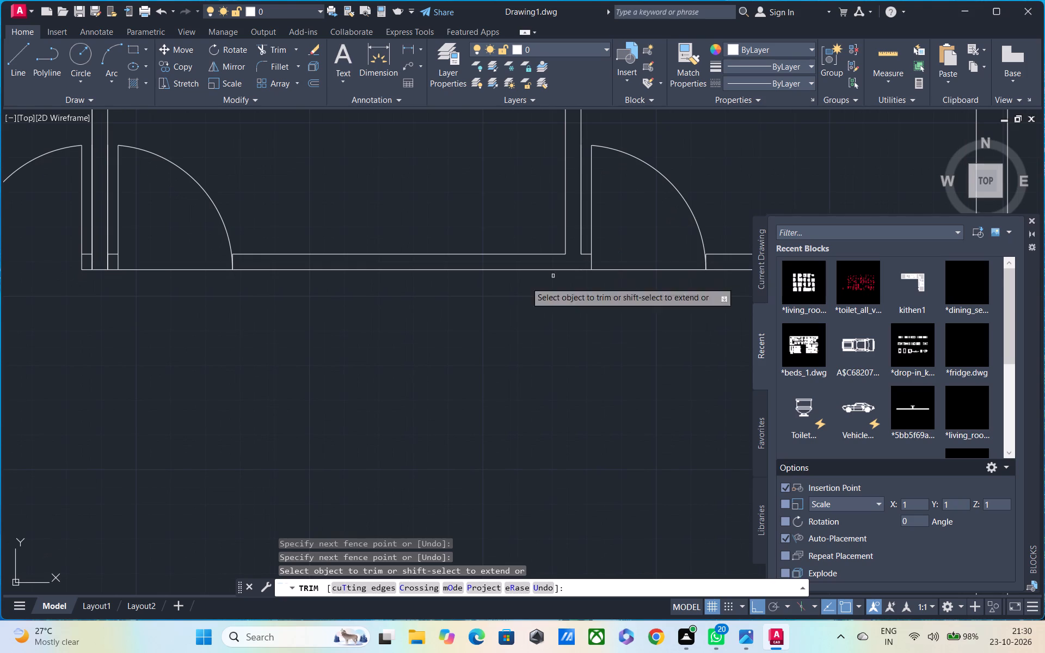
{"action": "scroll", "coordinate": [278, 304], "scroll_direction": "down", "scroll_amount": 3}
{"action": "middle_click_drag", "start_coordinate": [273, 313], "coordinate": [291, 306]}
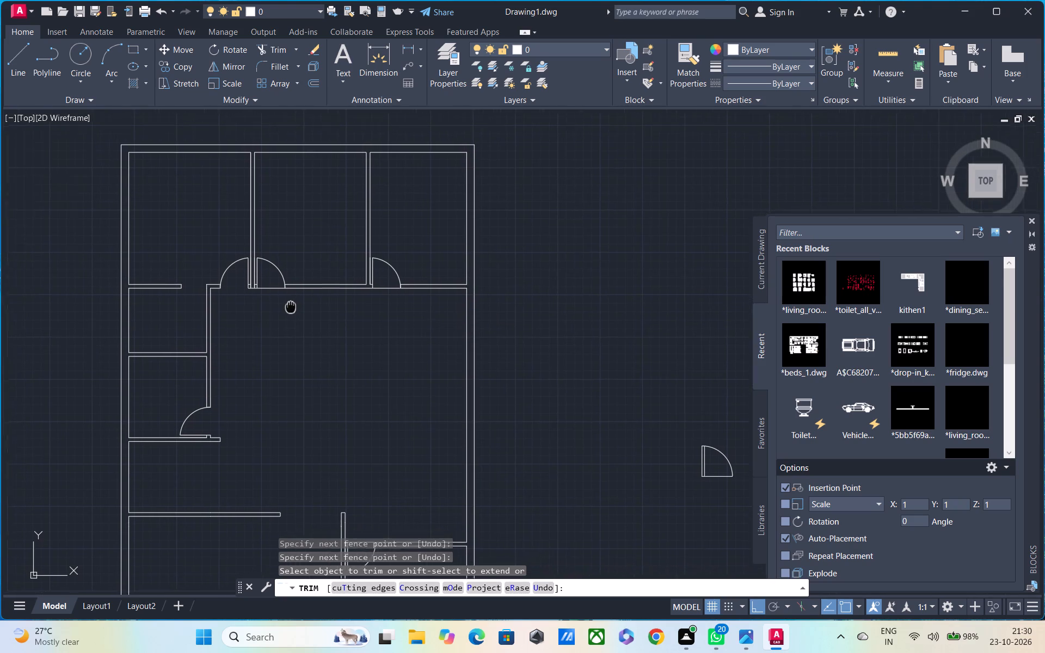
{"action": "middle_click_drag", "start_coordinate": [291, 306], "coordinate": [305, 300]}
{"action": "middle_click_drag", "start_coordinate": [242, 302], "coordinate": [260, 244]}
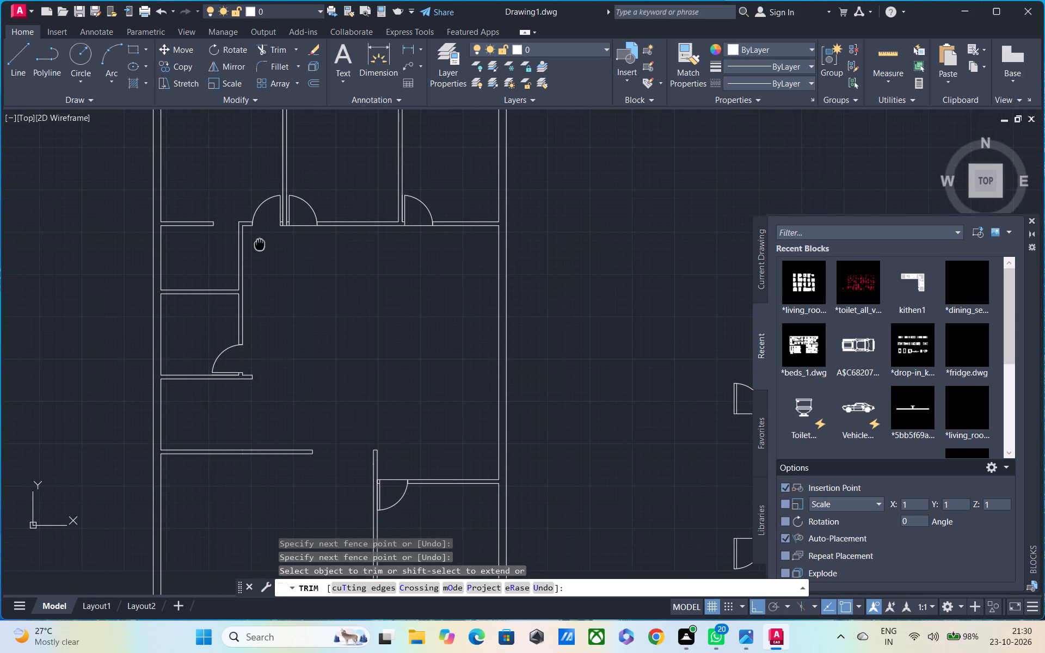
{"action": "middle_click_drag", "start_coordinate": [260, 244], "coordinate": [260, 244]}
{"action": "scroll", "coordinate": [286, 245], "scroll_direction": "up", "scroll_amount": 1}
{"action": "middle_click_drag", "start_coordinate": [341, 306], "coordinate": [360, 334]}
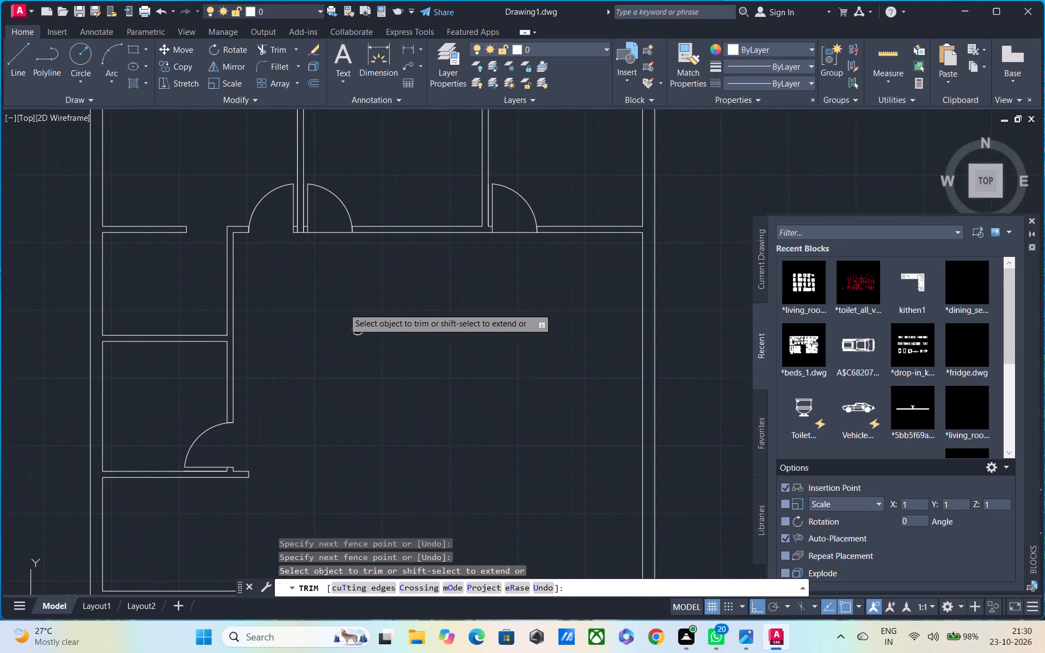
{"action": "middle_click_drag", "start_coordinate": [360, 334], "coordinate": [372, 404]}
{"action": "scroll", "coordinate": [311, 314], "scroll_direction": "up", "scroll_amount": 3}
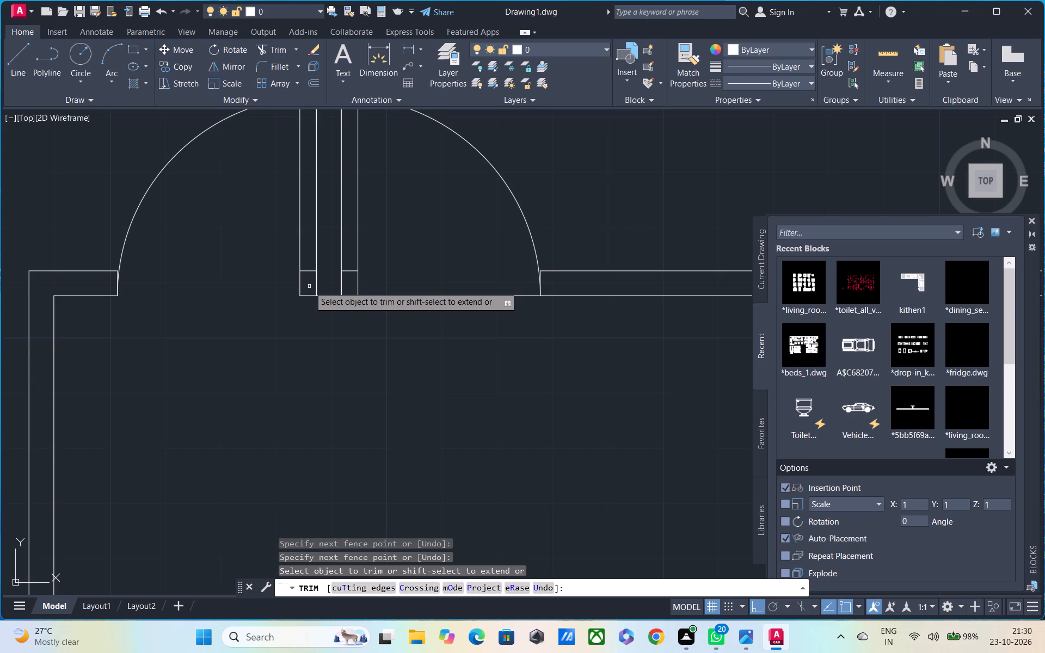
{"action": "left_click_drag", "start_coordinate": [309, 286], "coordinate": [324, 281]}
{"action": "left_click_drag", "start_coordinate": [340, 286], "coordinate": [355, 286]}
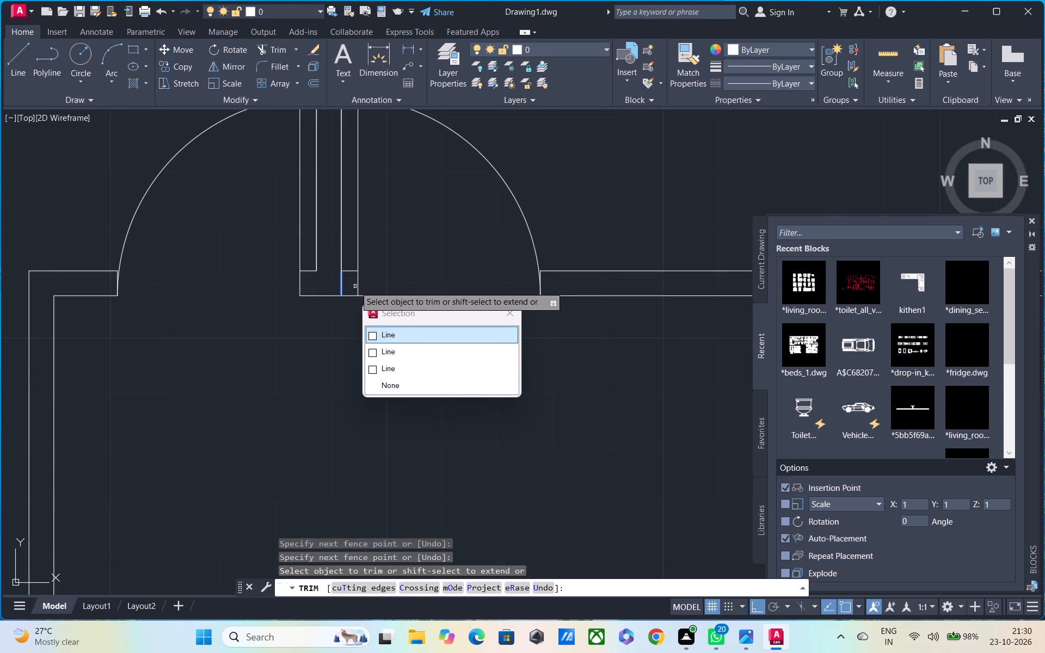
{"action": "left_click_drag", "start_coordinate": [353, 286], "coordinate": [334, 286]}
{"action": "scroll", "coordinate": [321, 285], "scroll_direction": "down", "scroll_amount": 1}
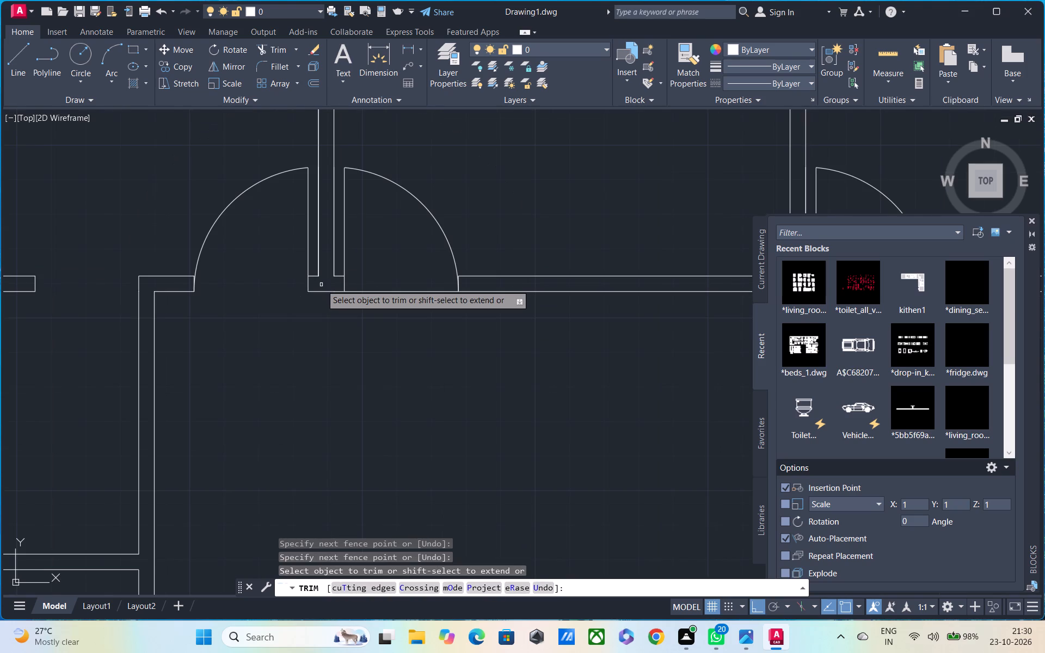